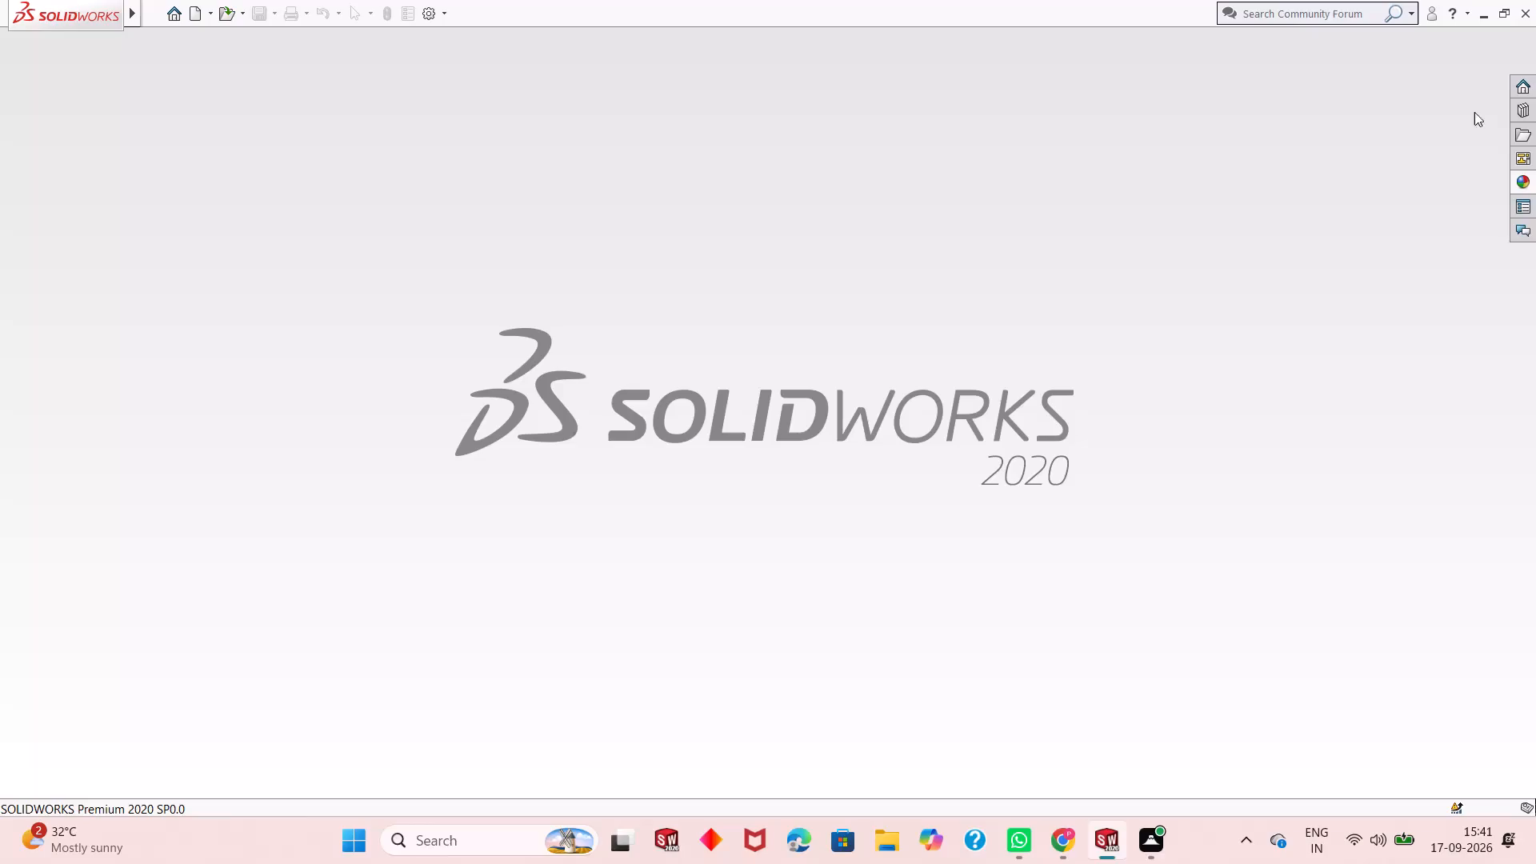
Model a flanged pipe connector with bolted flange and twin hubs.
Create a new part document.
left_click(196, 14)
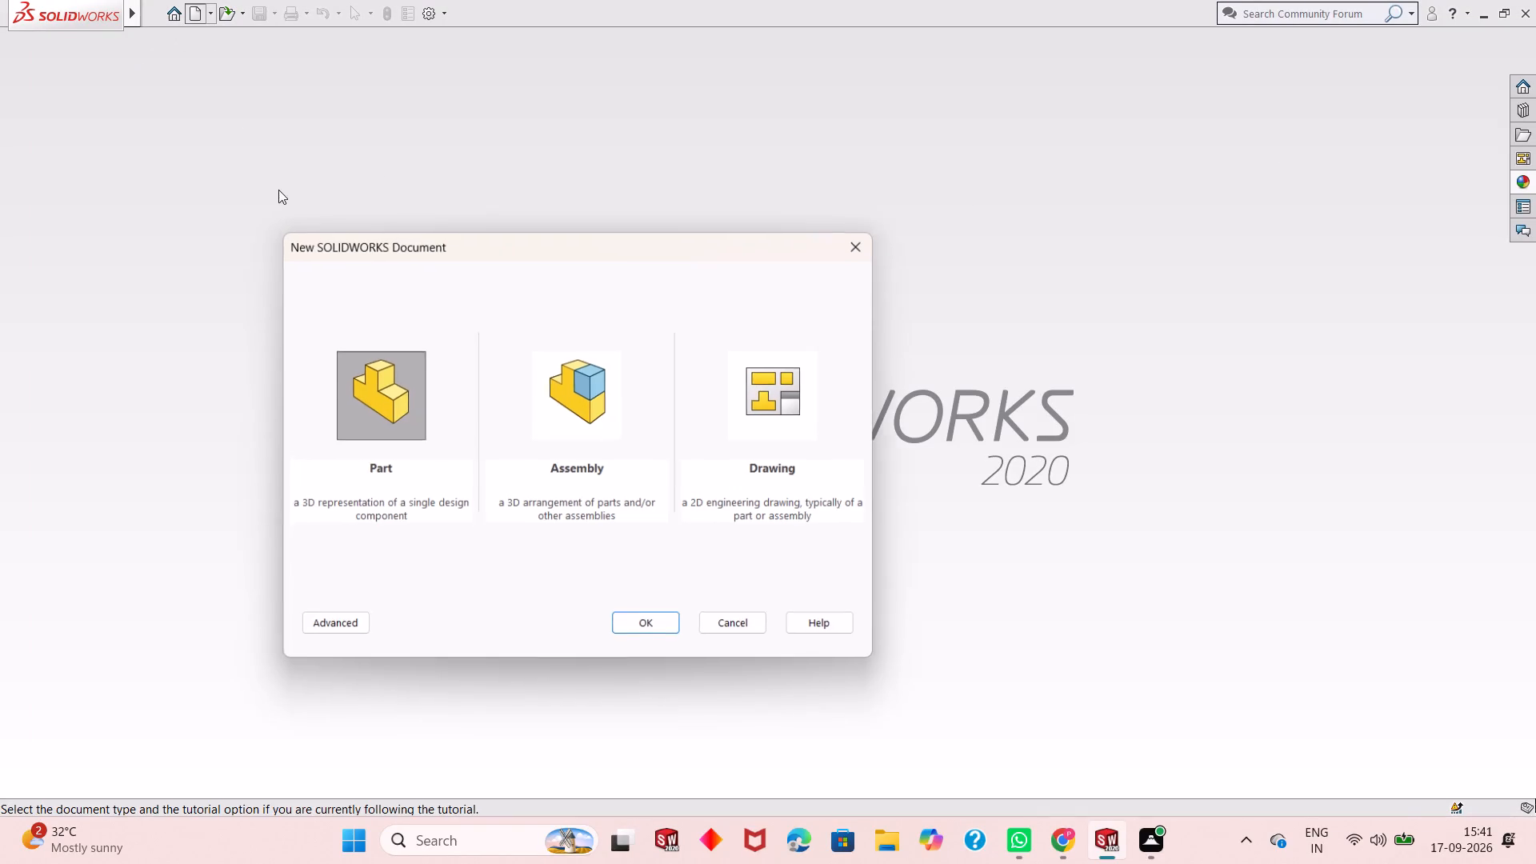
double_click(373, 410)
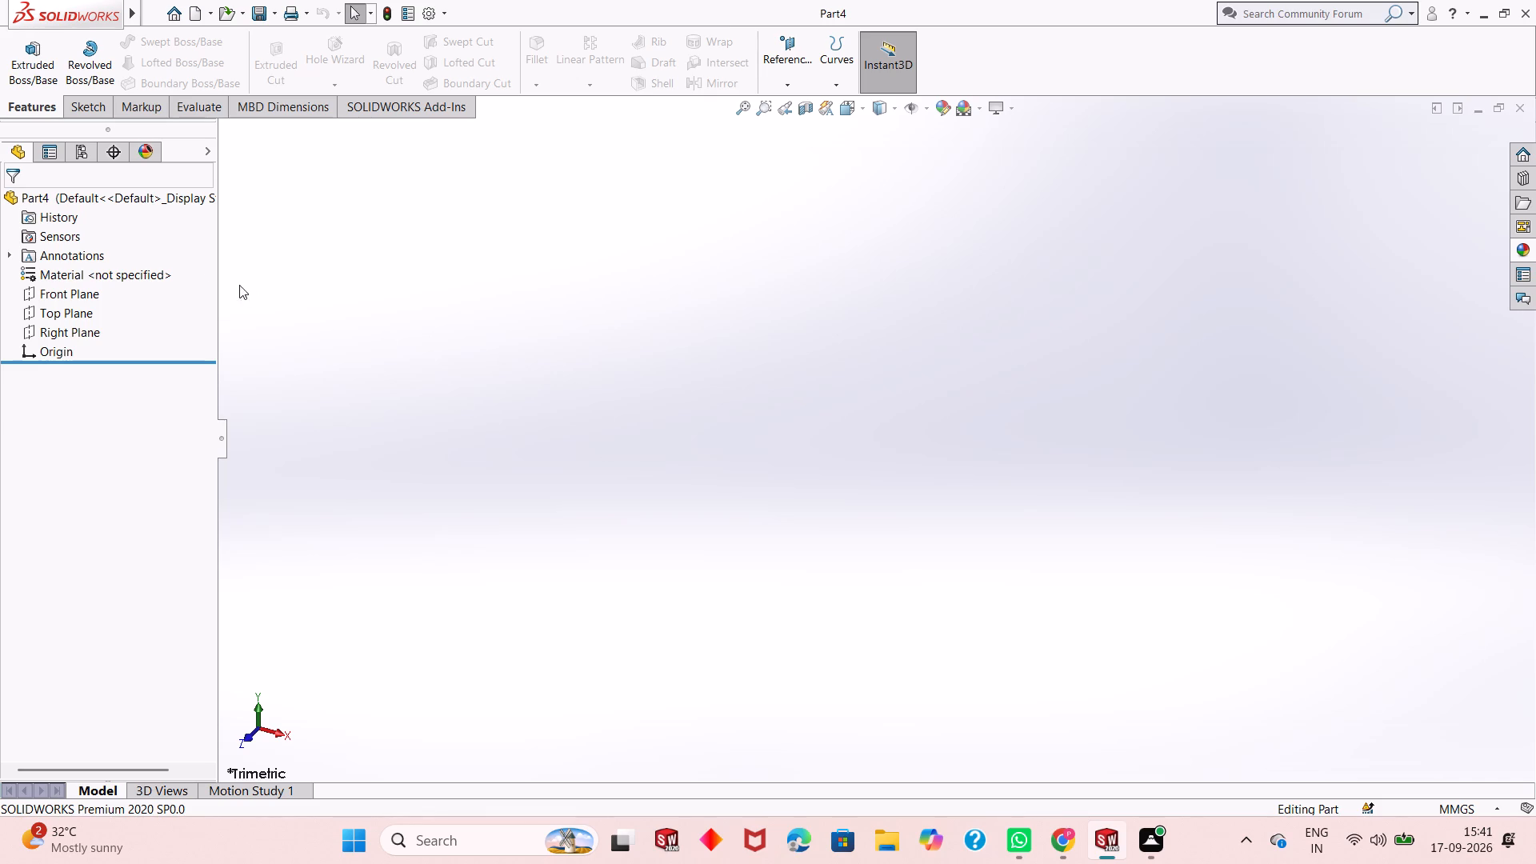
Sketch a circle about 120 mm in diameter on the Top Plane, centred on the origin.
left_click(82, 310)
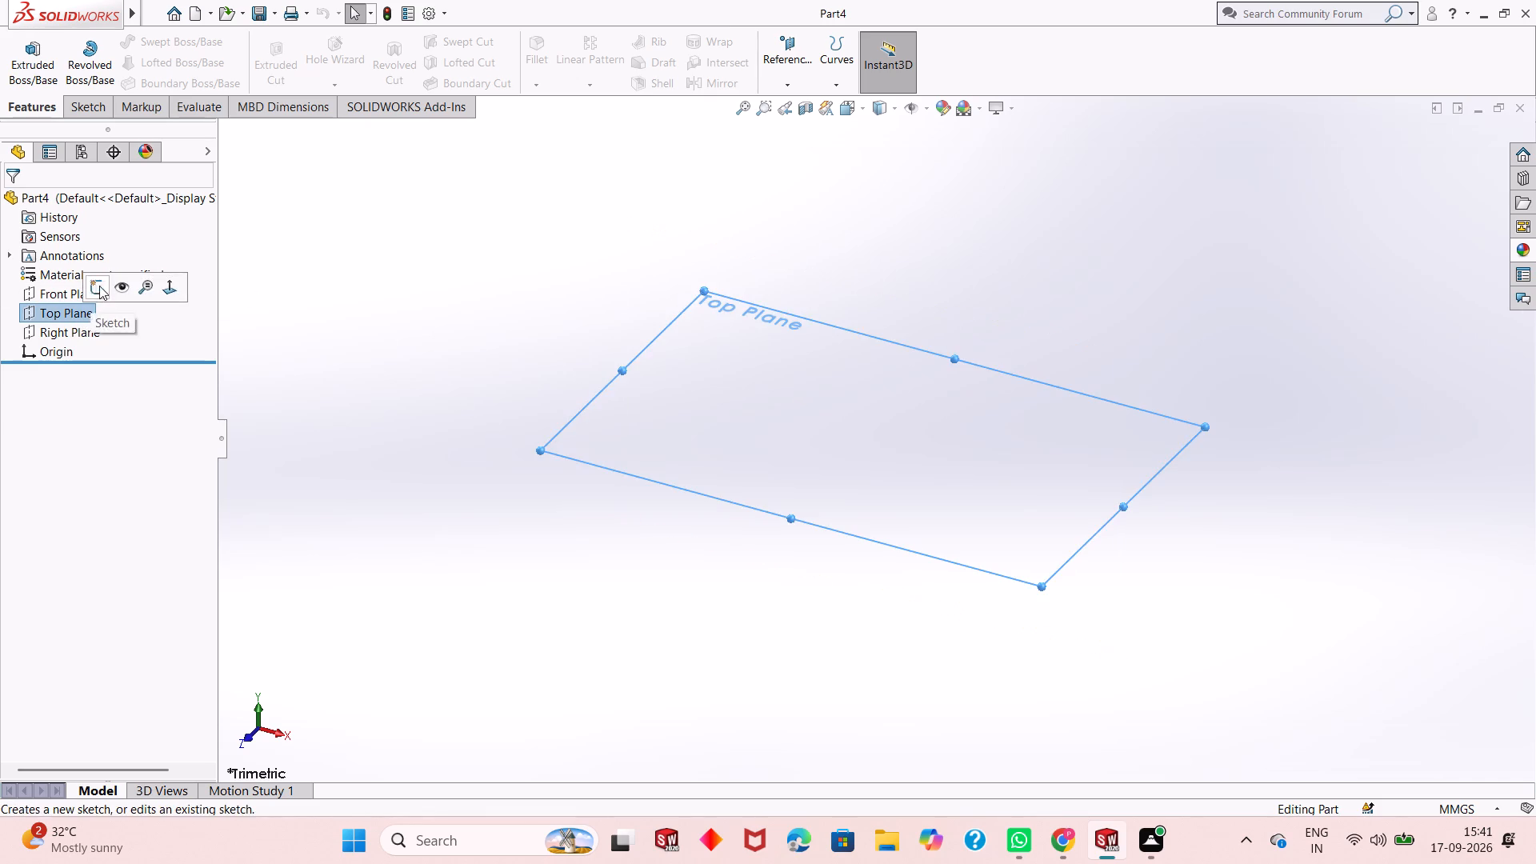
left_click(99, 286)
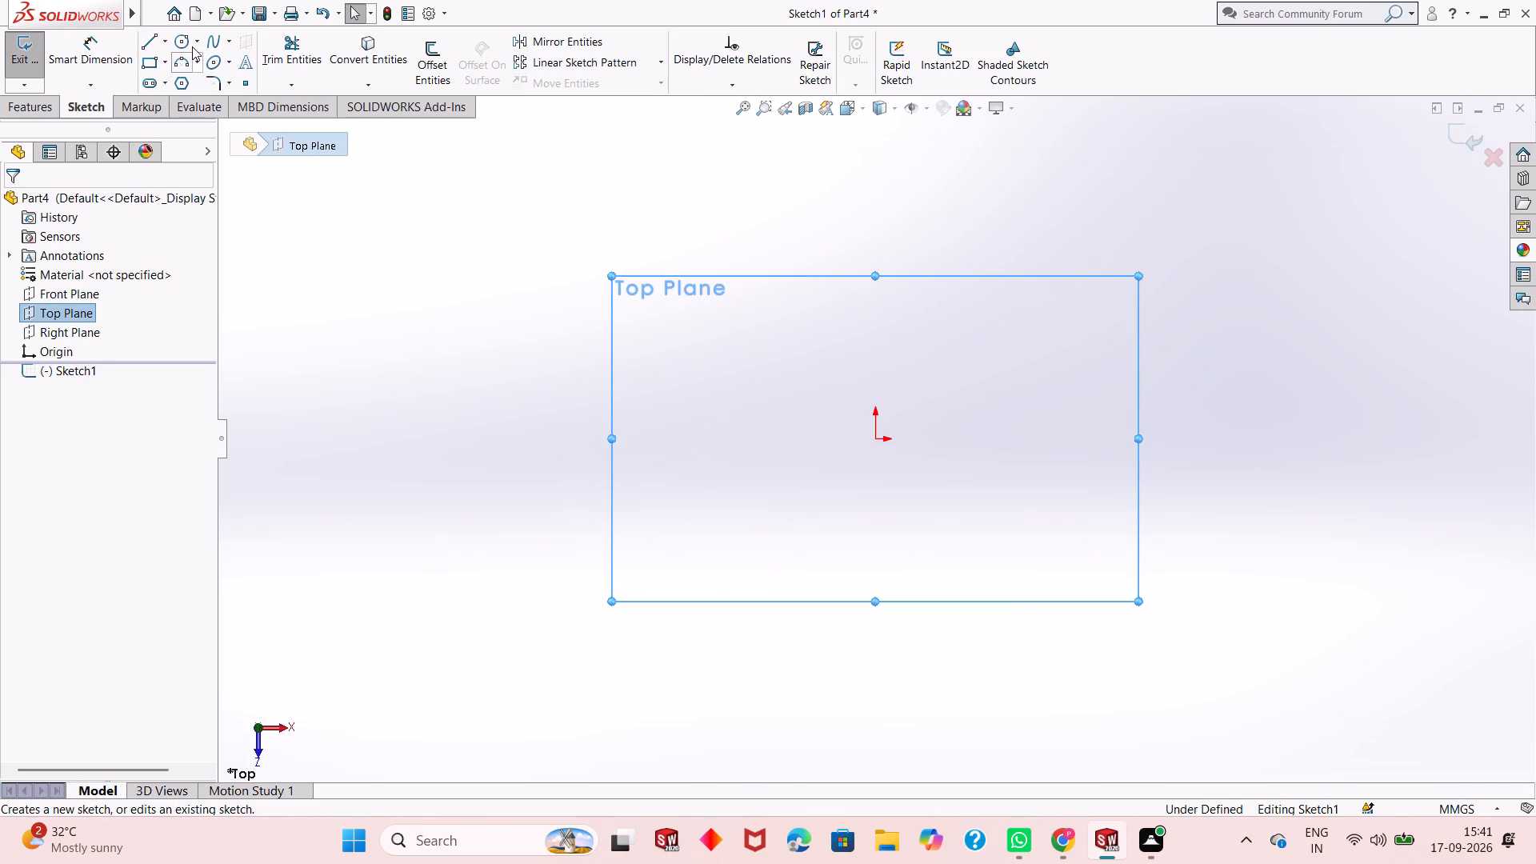
left_click(182, 45)
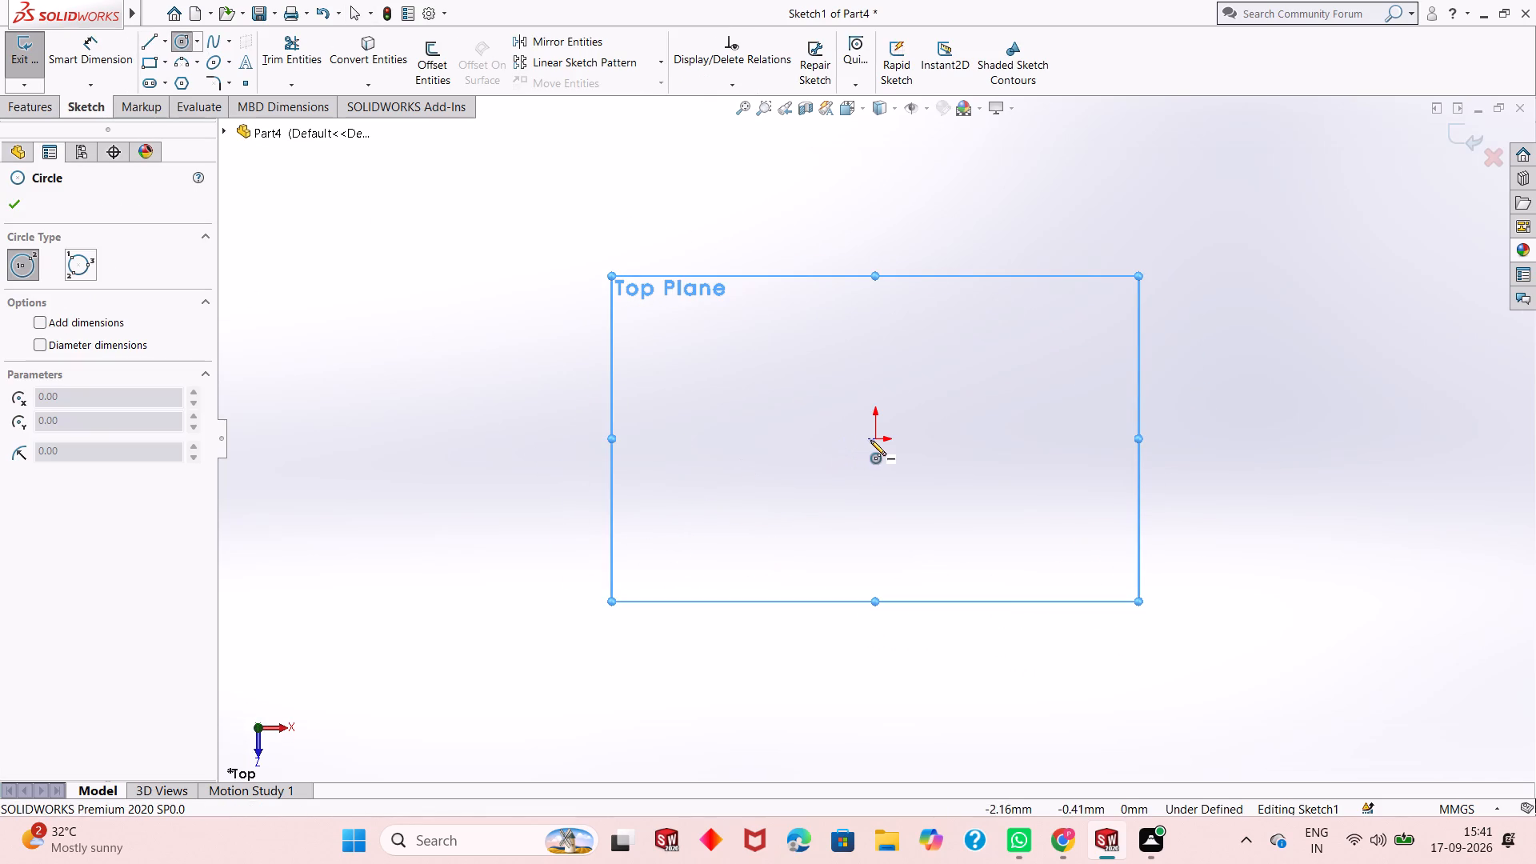
left_click(875, 439)
left_click(1013, 327)
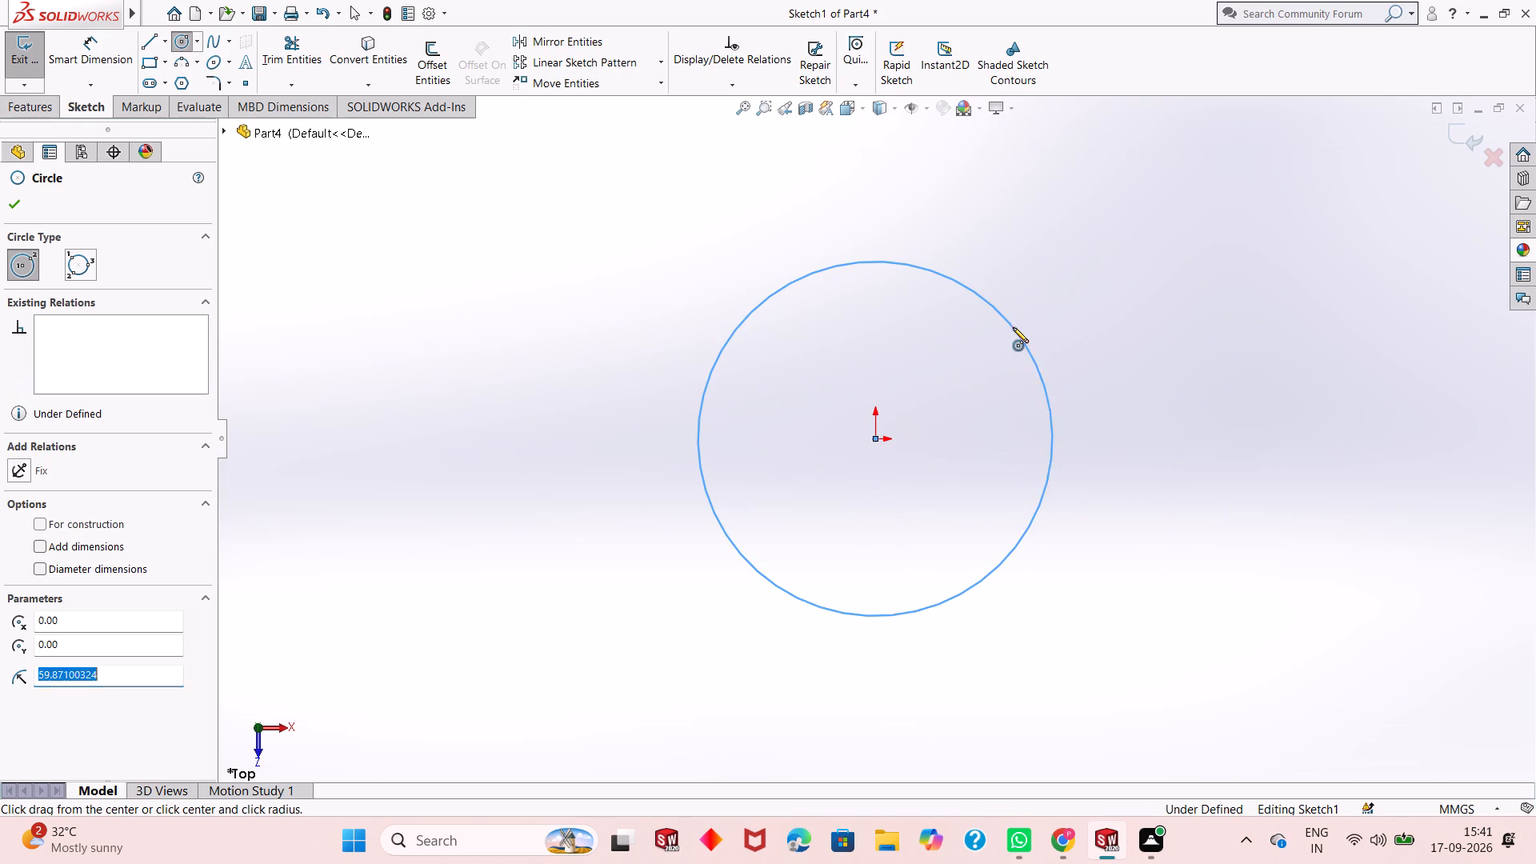
right_click(1013, 327)
left_click(1078, 346)
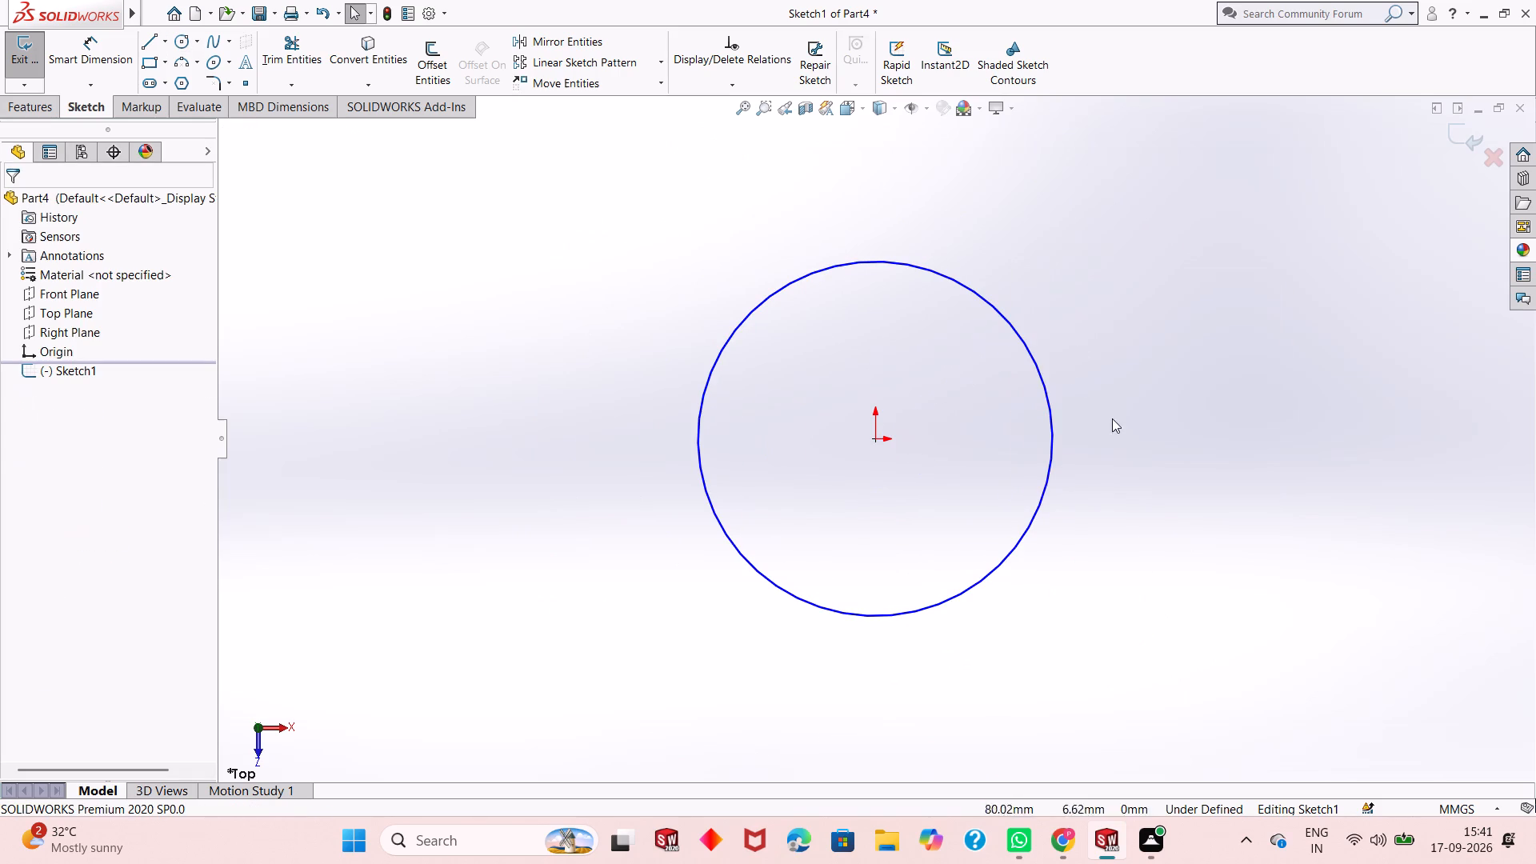
Dimension the circle's diameter and set it to 60 mm.
left_click(78, 48)
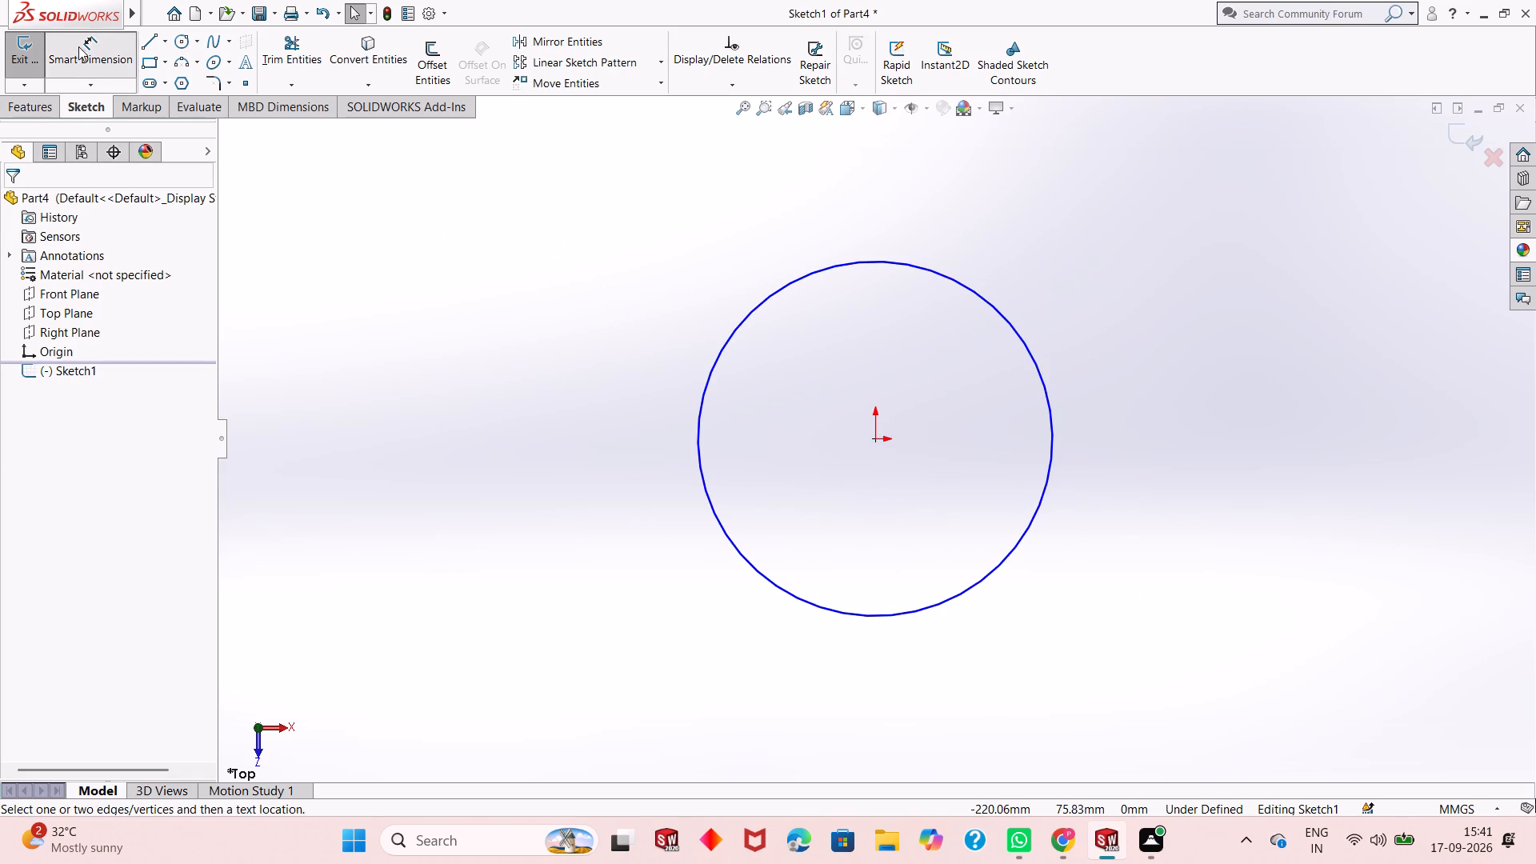
left_click(714, 514)
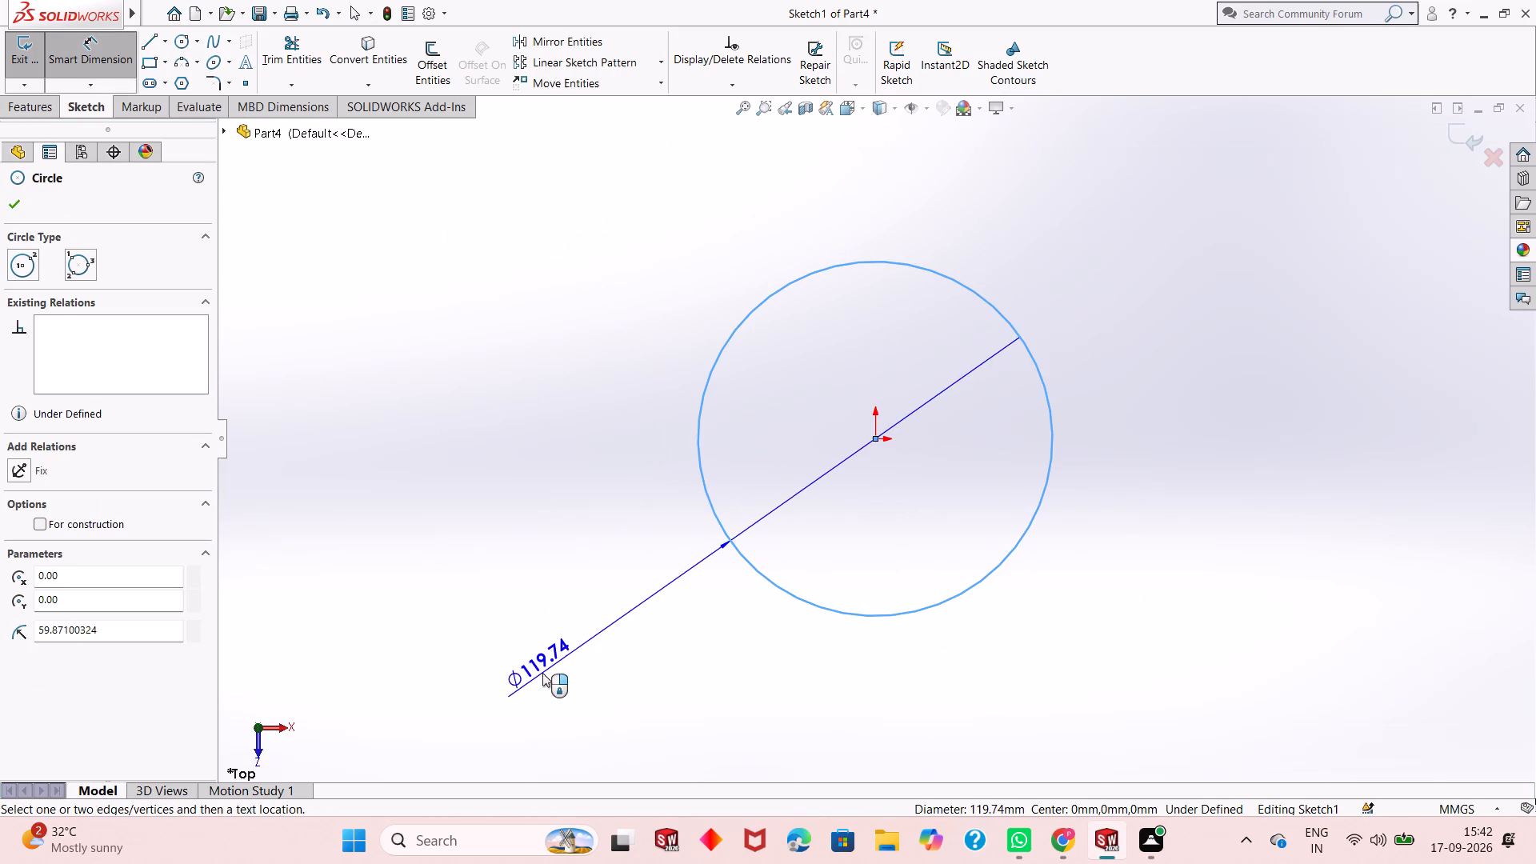
left_click(542, 673)
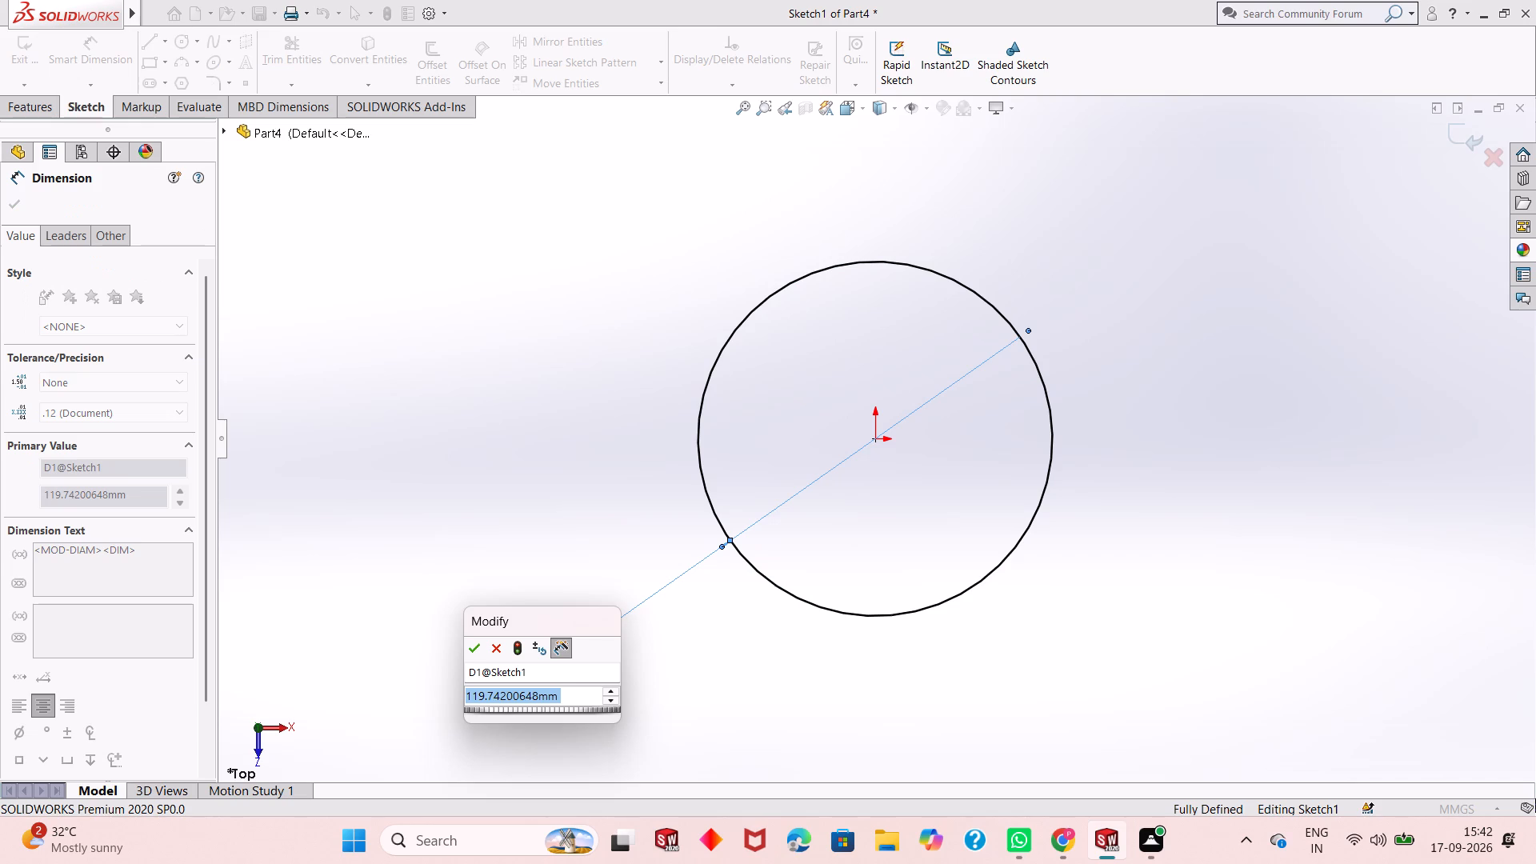
type("60")
key("Return")
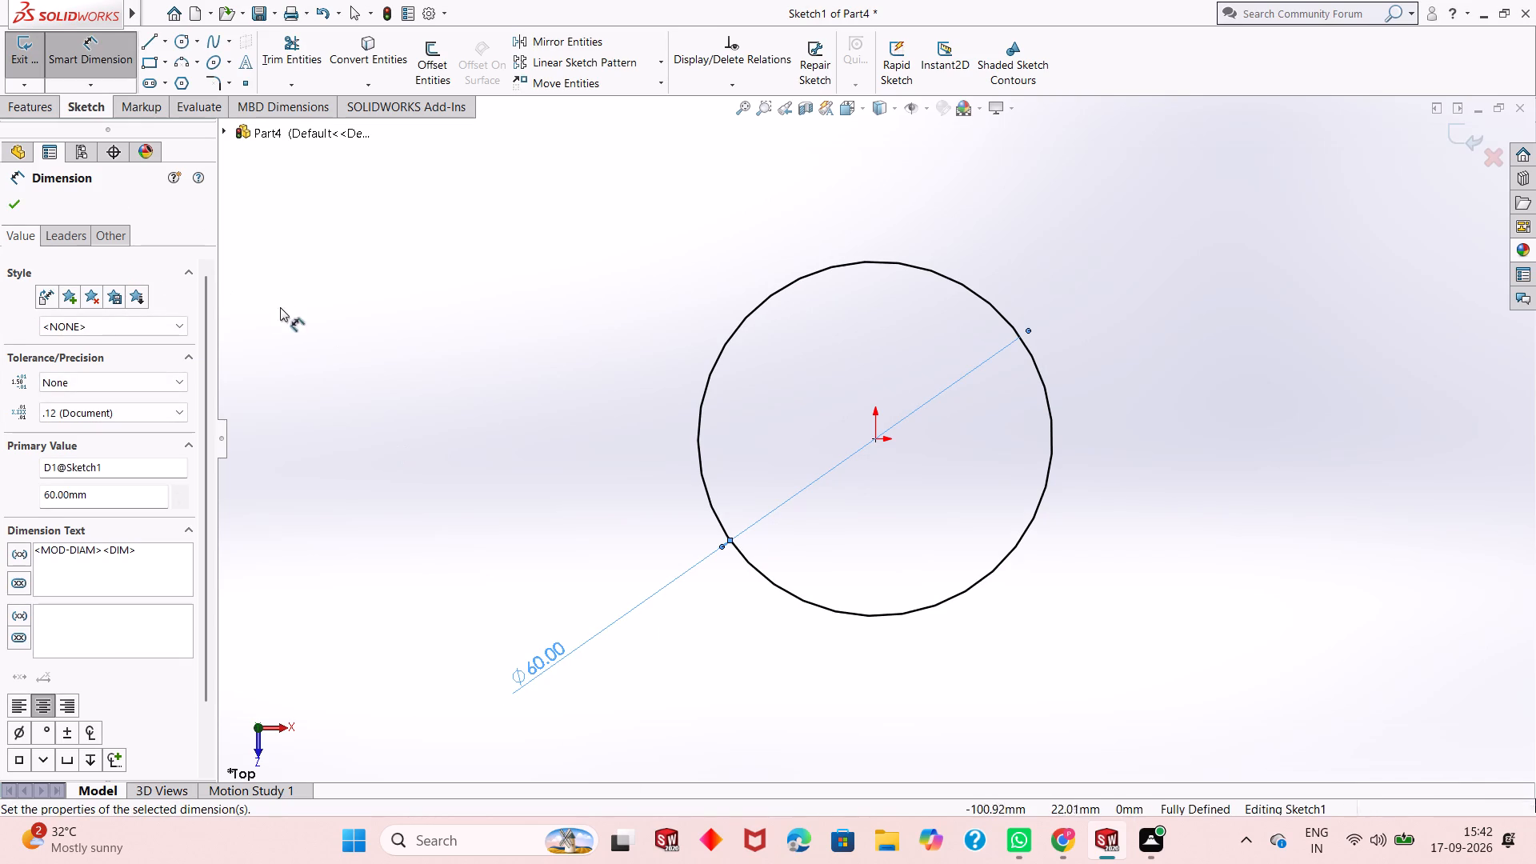
left_click(22, 206)
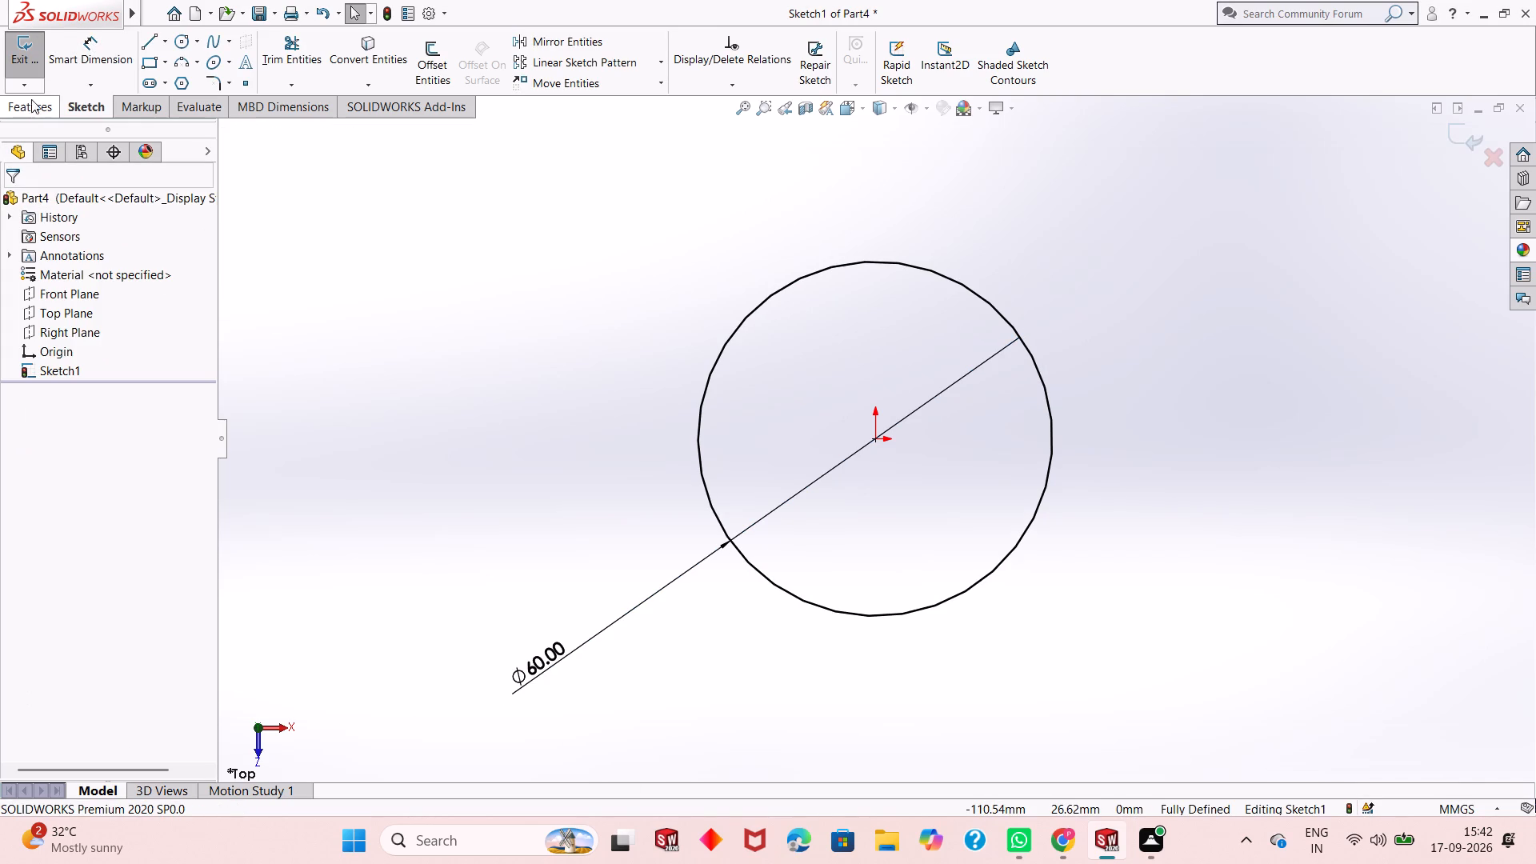
Extrude the 60 mm circle as a blind boss 10 mm deep from the sketch plane.
left_click(30, 110)
left_click(39, 79)
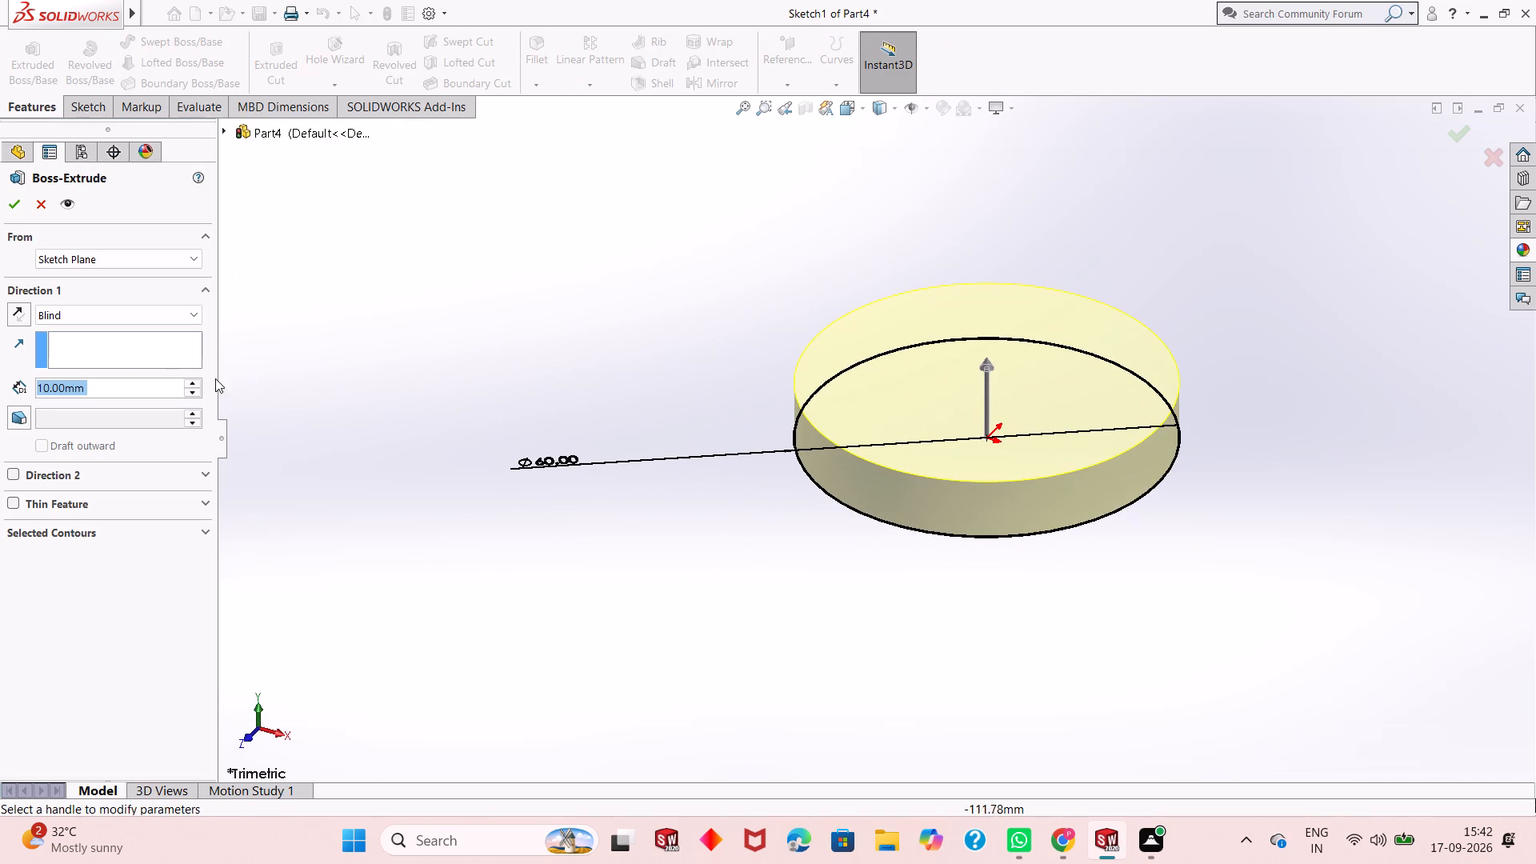
left_click(18, 200)
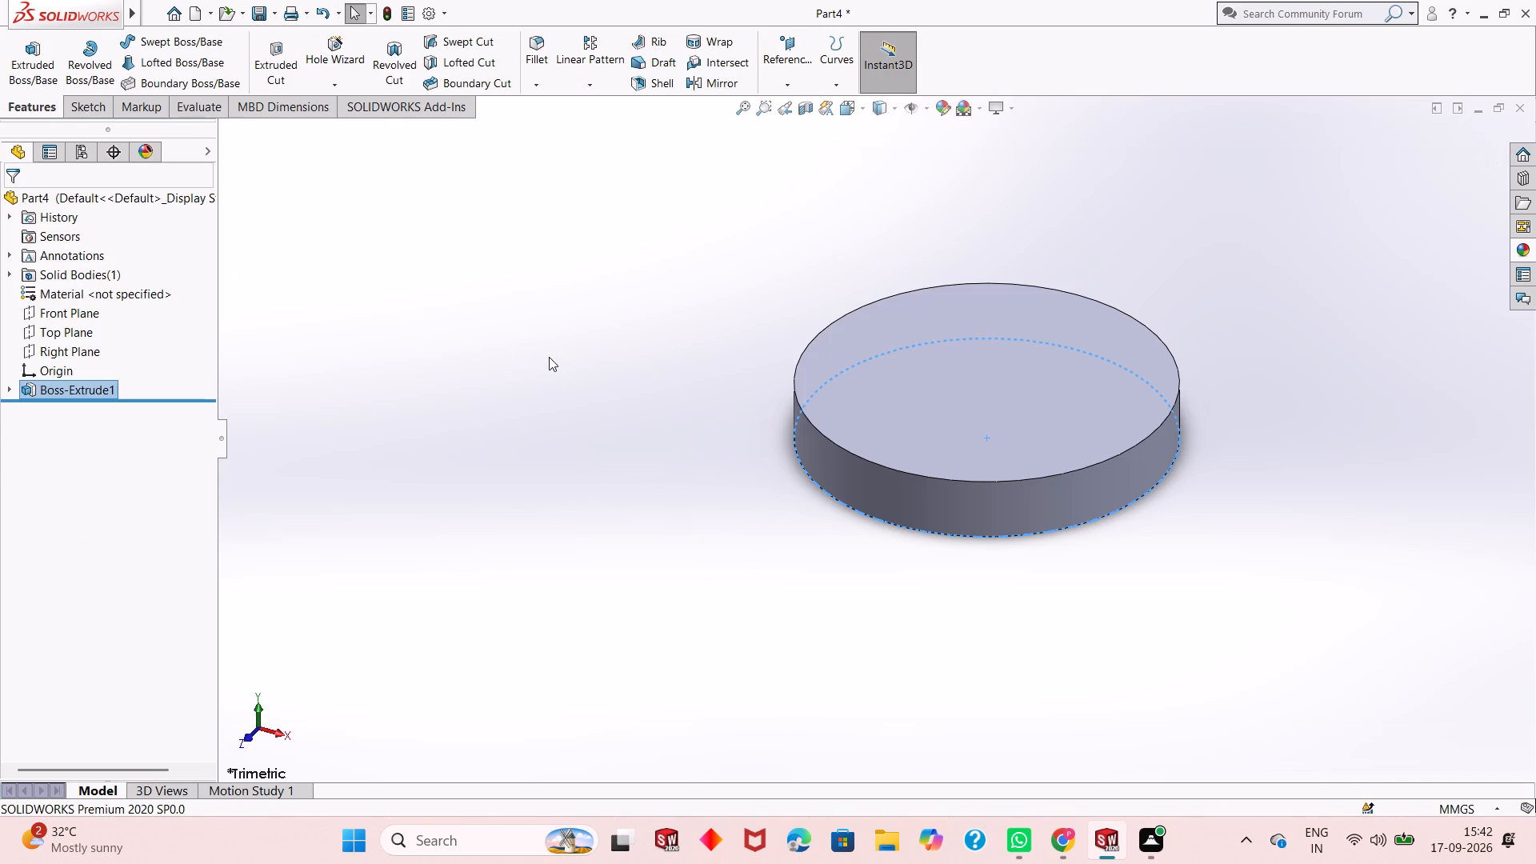
left_click(549, 357)
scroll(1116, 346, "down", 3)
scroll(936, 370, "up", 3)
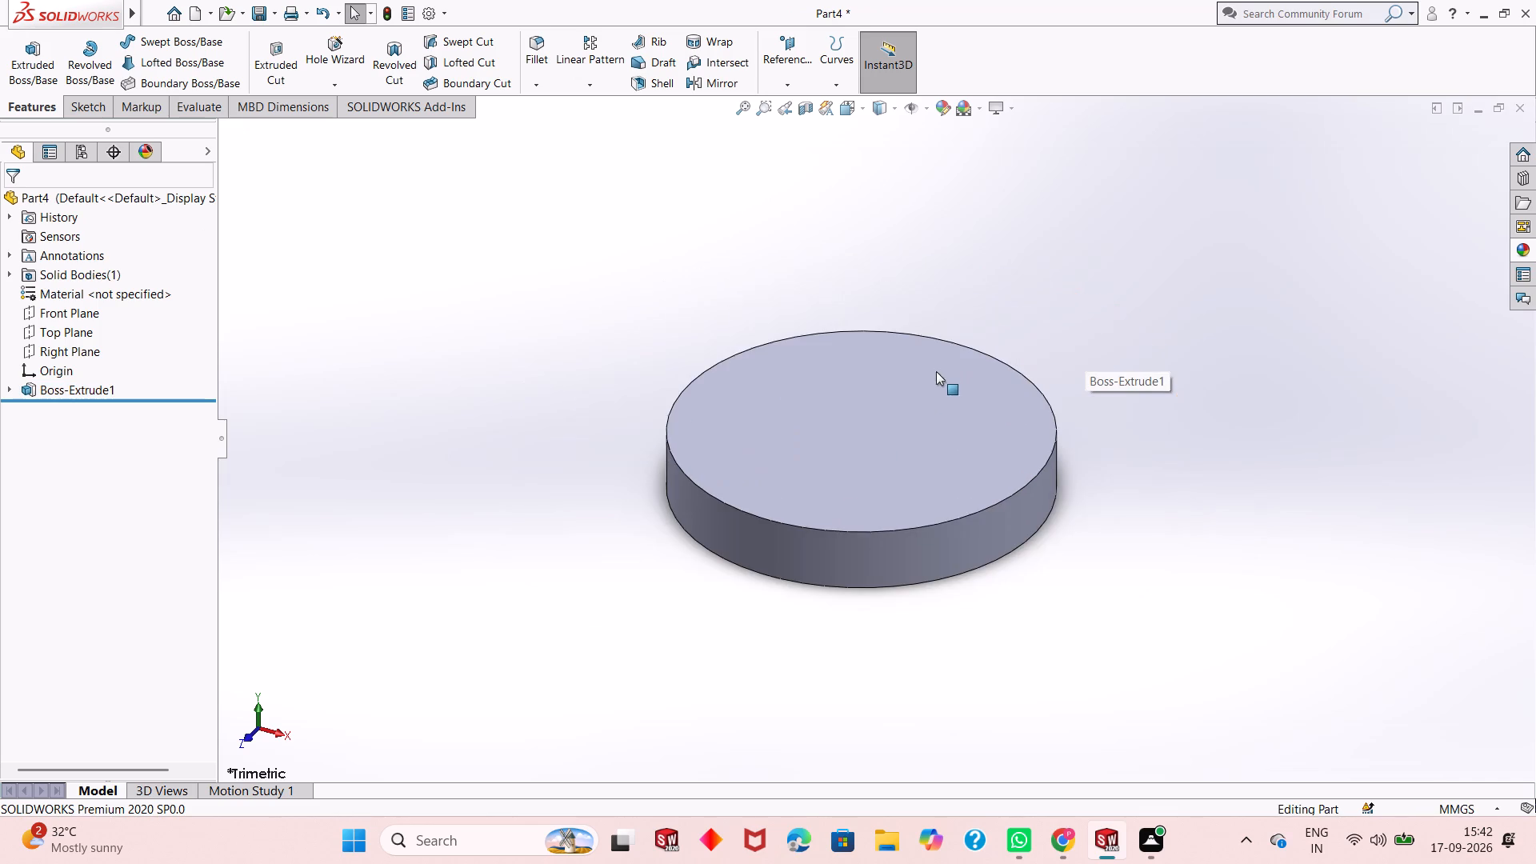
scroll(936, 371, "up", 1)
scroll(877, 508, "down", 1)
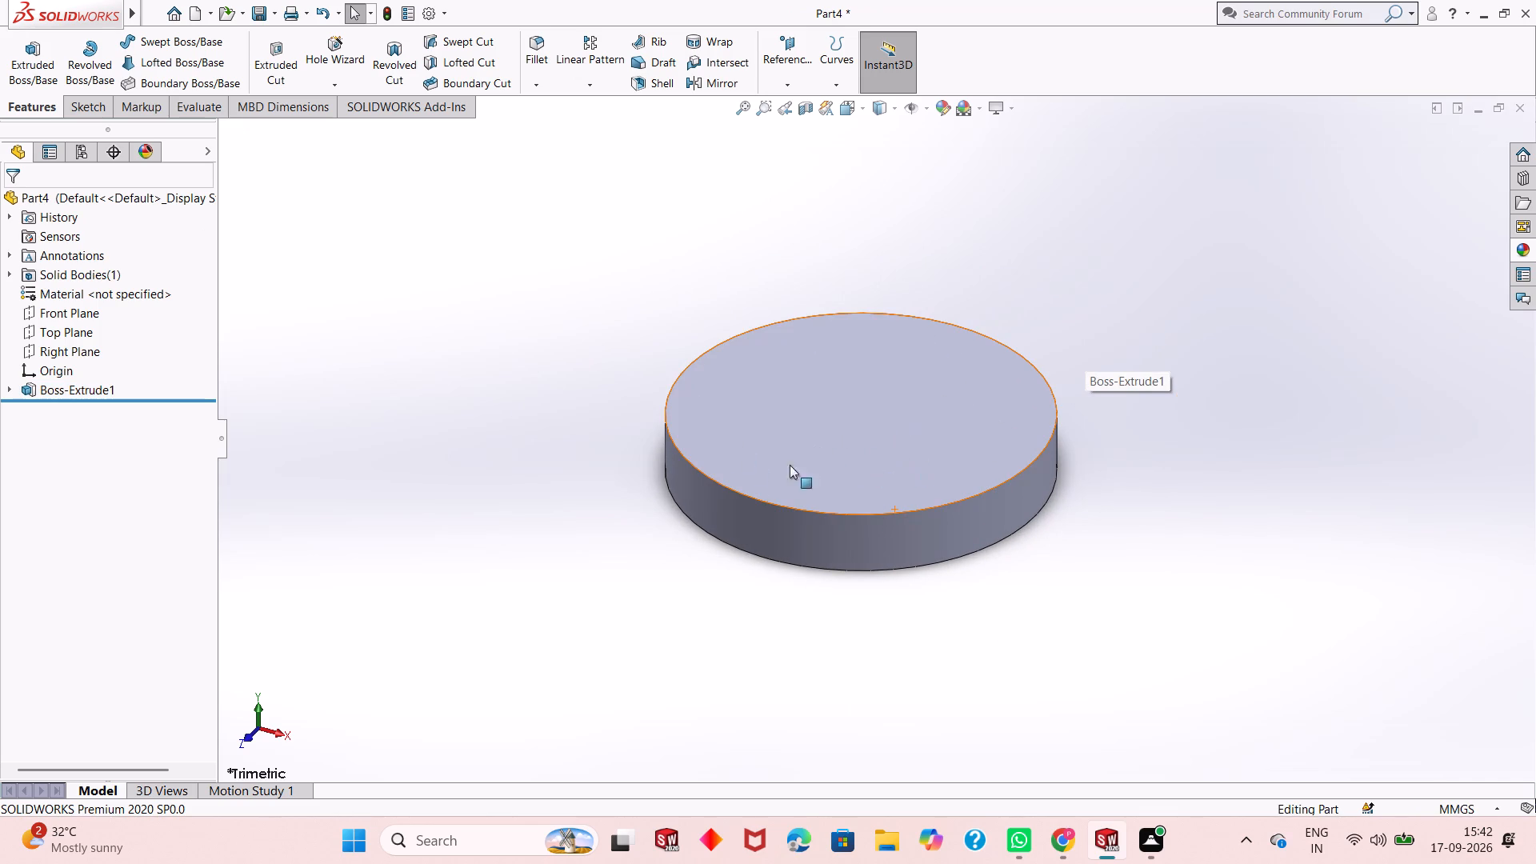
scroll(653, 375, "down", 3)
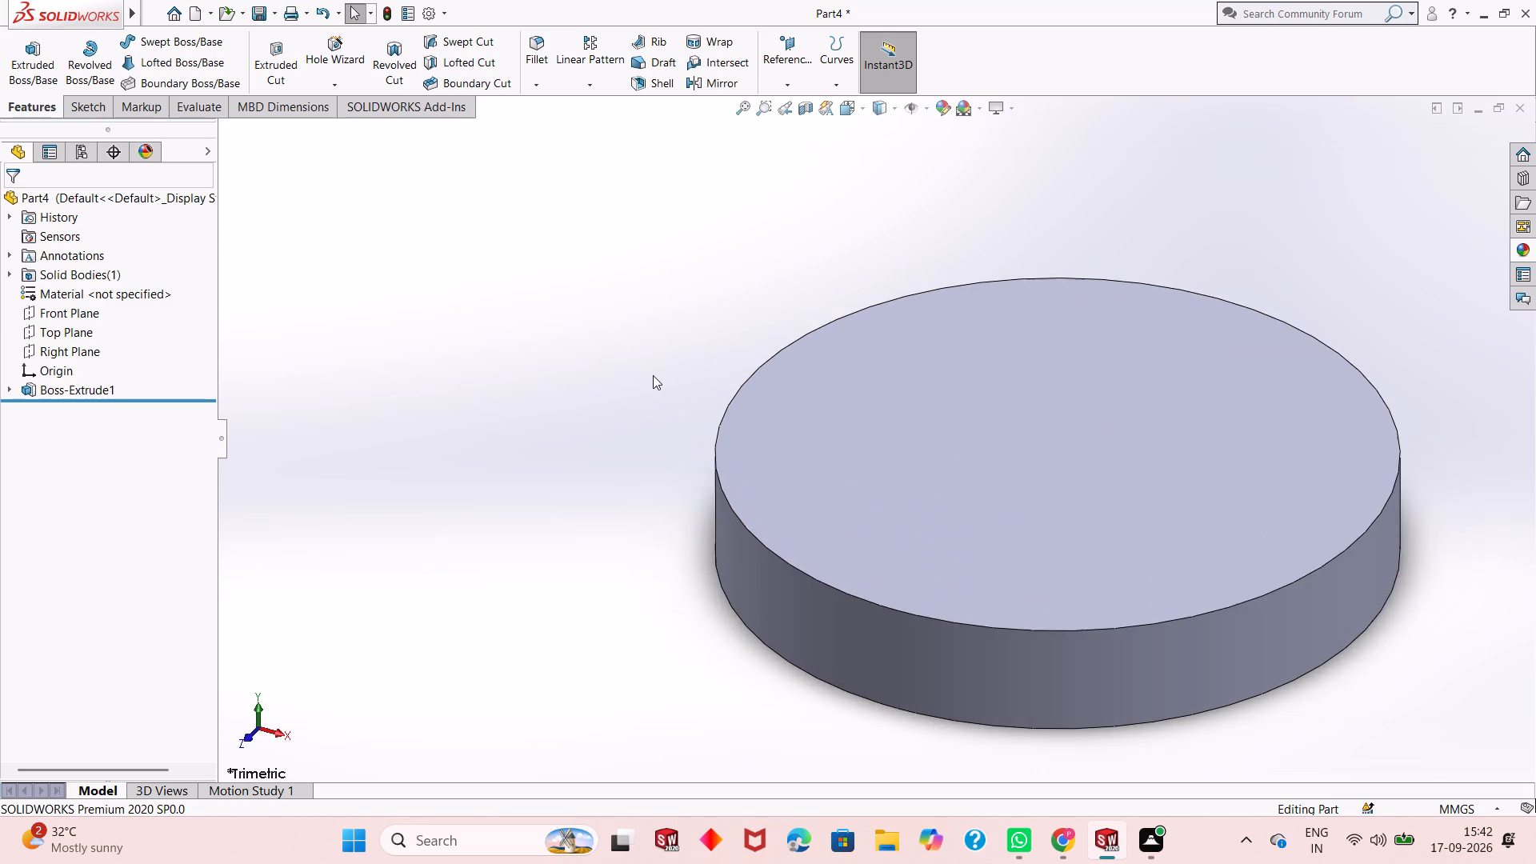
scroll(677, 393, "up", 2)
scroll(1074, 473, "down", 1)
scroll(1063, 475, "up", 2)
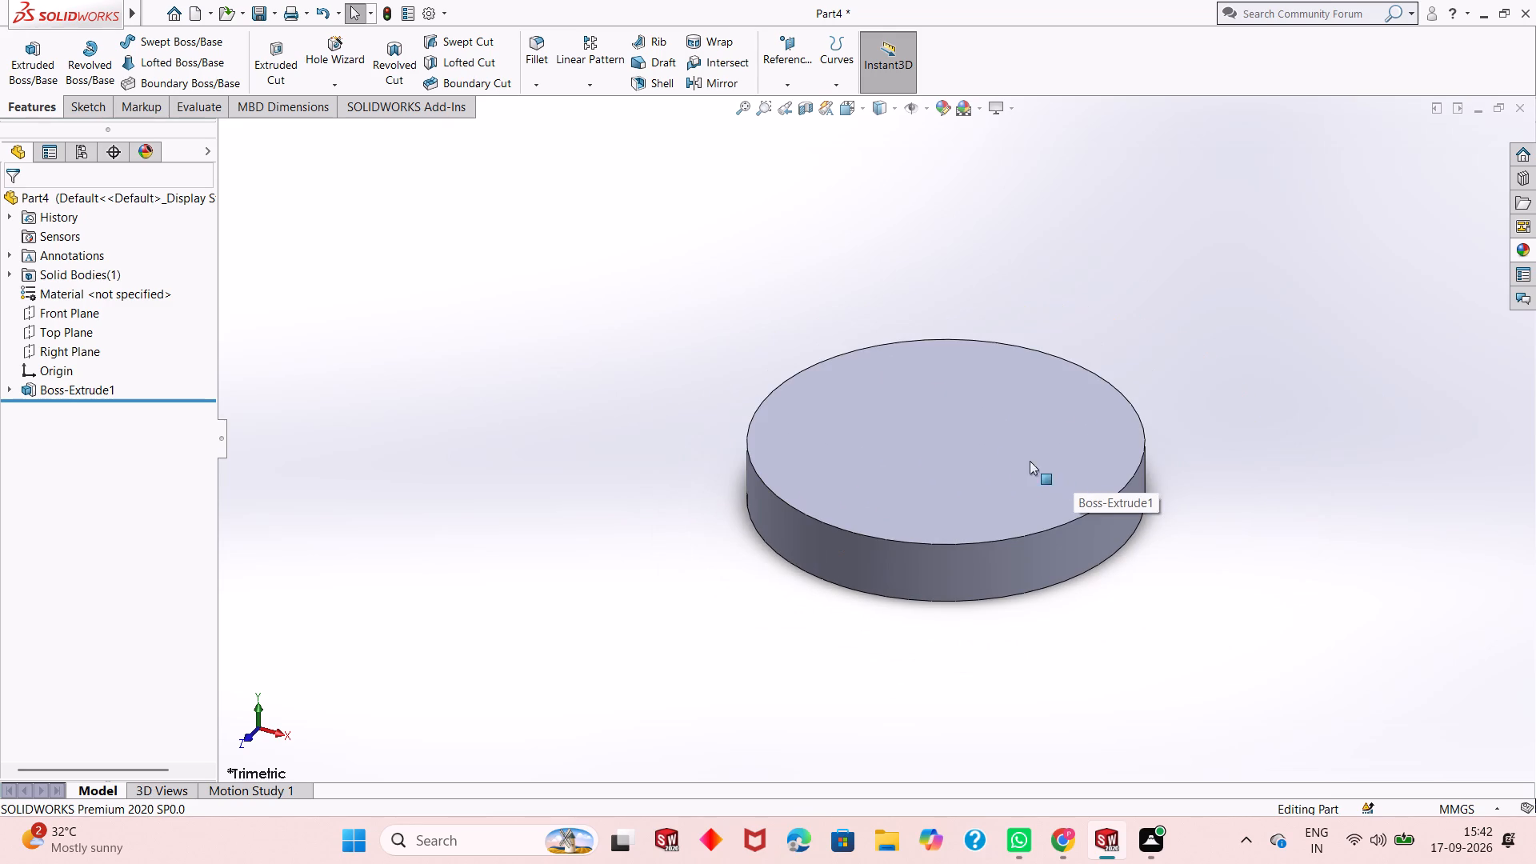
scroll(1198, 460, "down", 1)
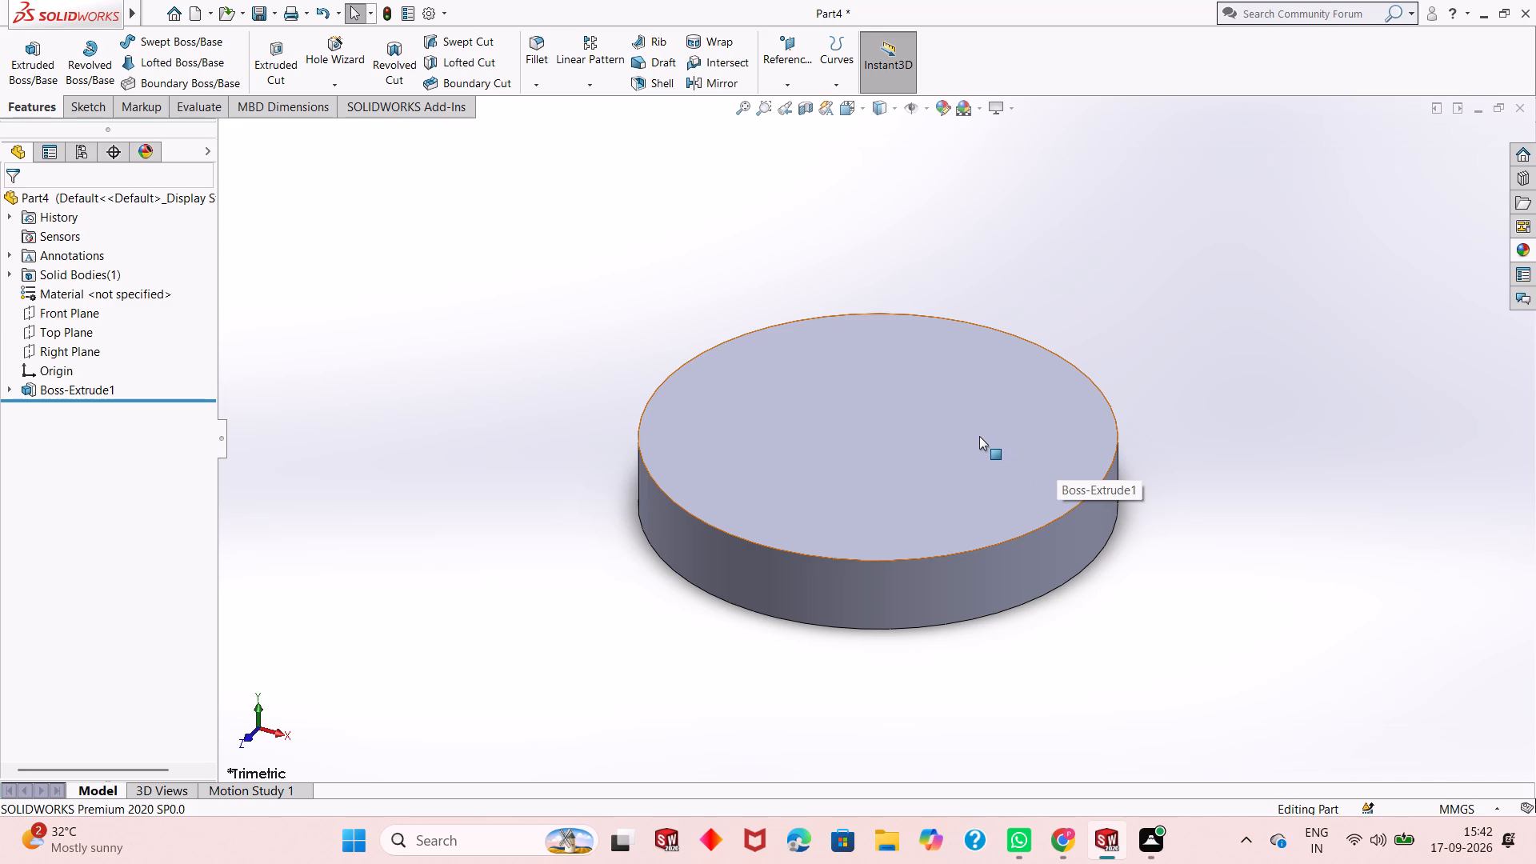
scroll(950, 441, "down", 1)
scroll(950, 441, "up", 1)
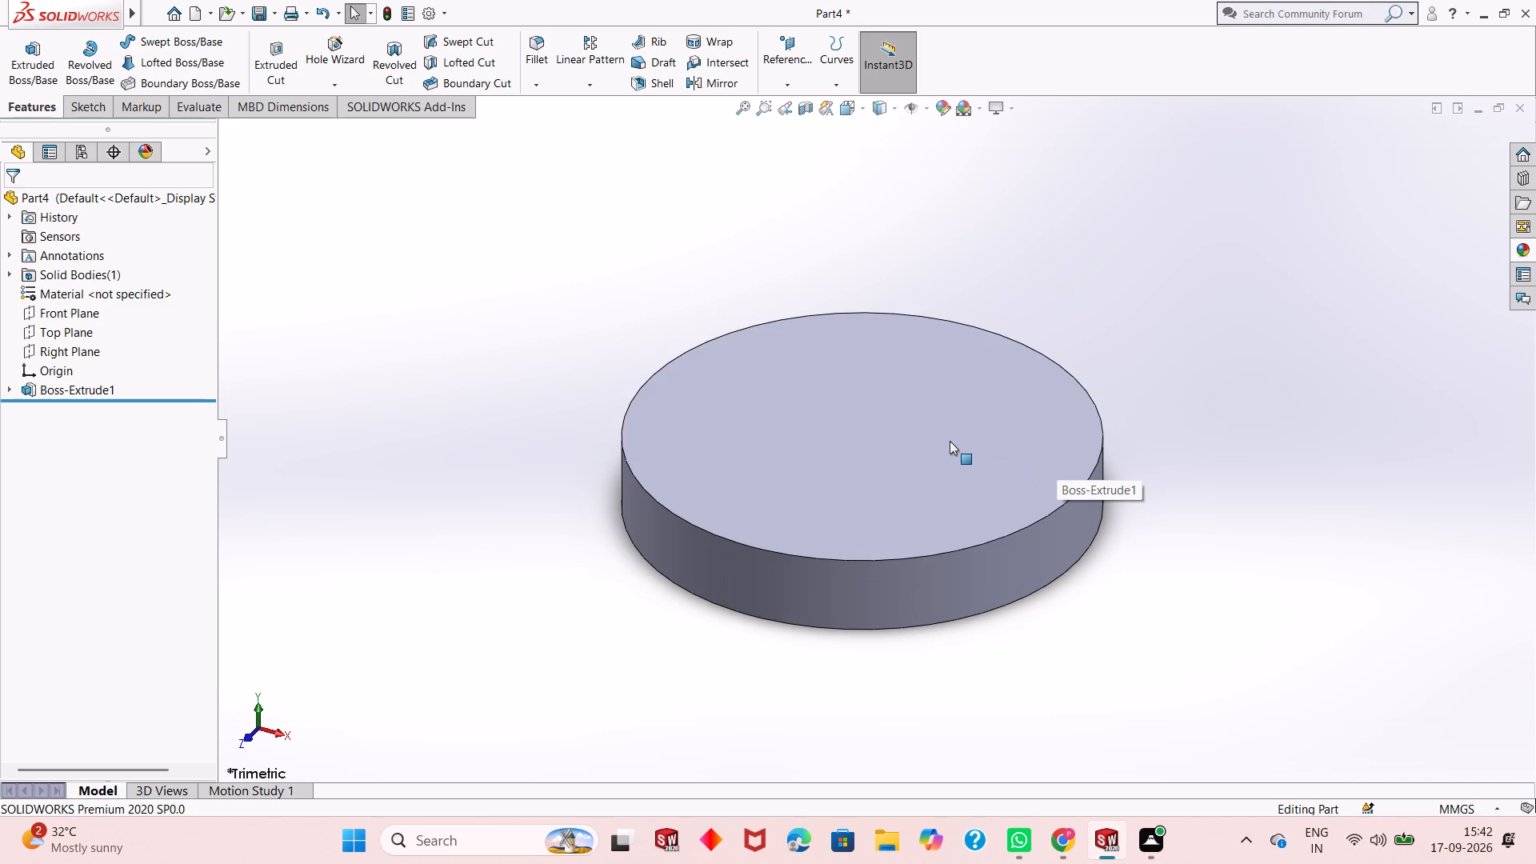
Sketch a circle about 30 mm in diameter on the disc's top face, centred on the origin.
left_click(934, 442)
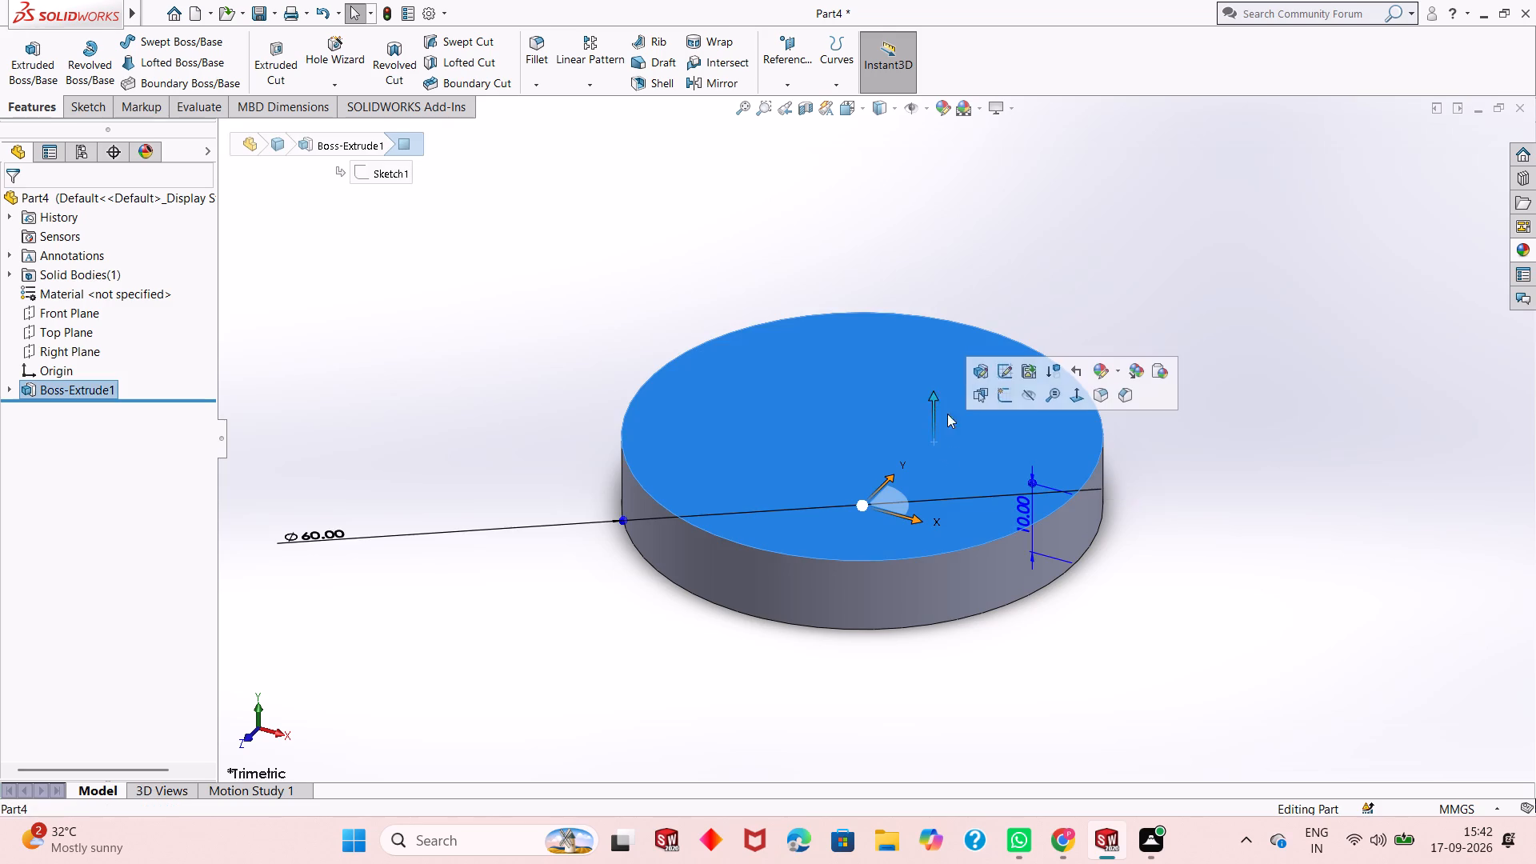
left_click(999, 394)
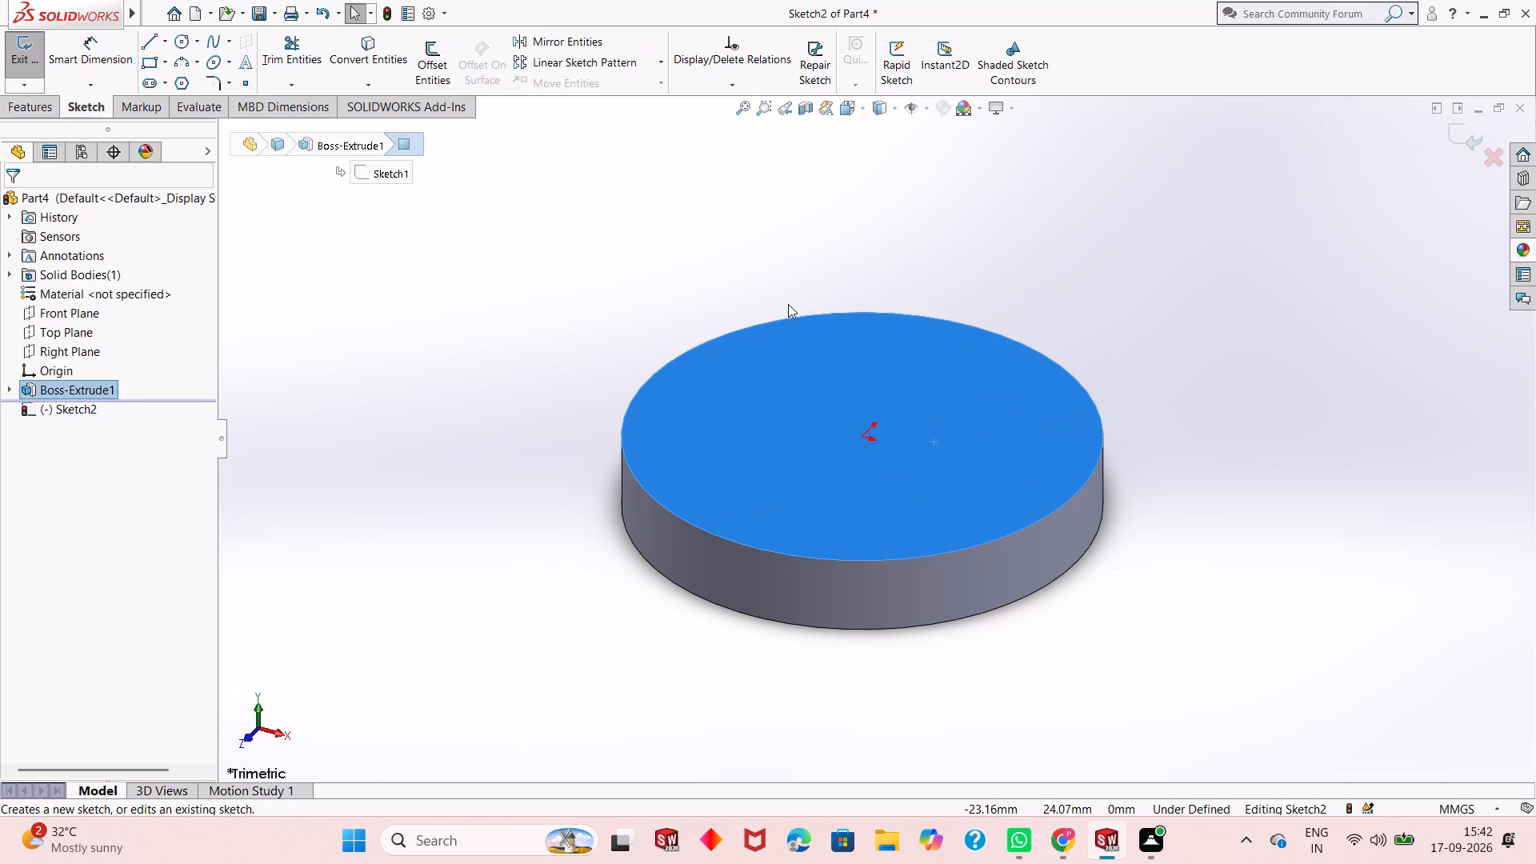
key("ctrl+8")
key("Escape")
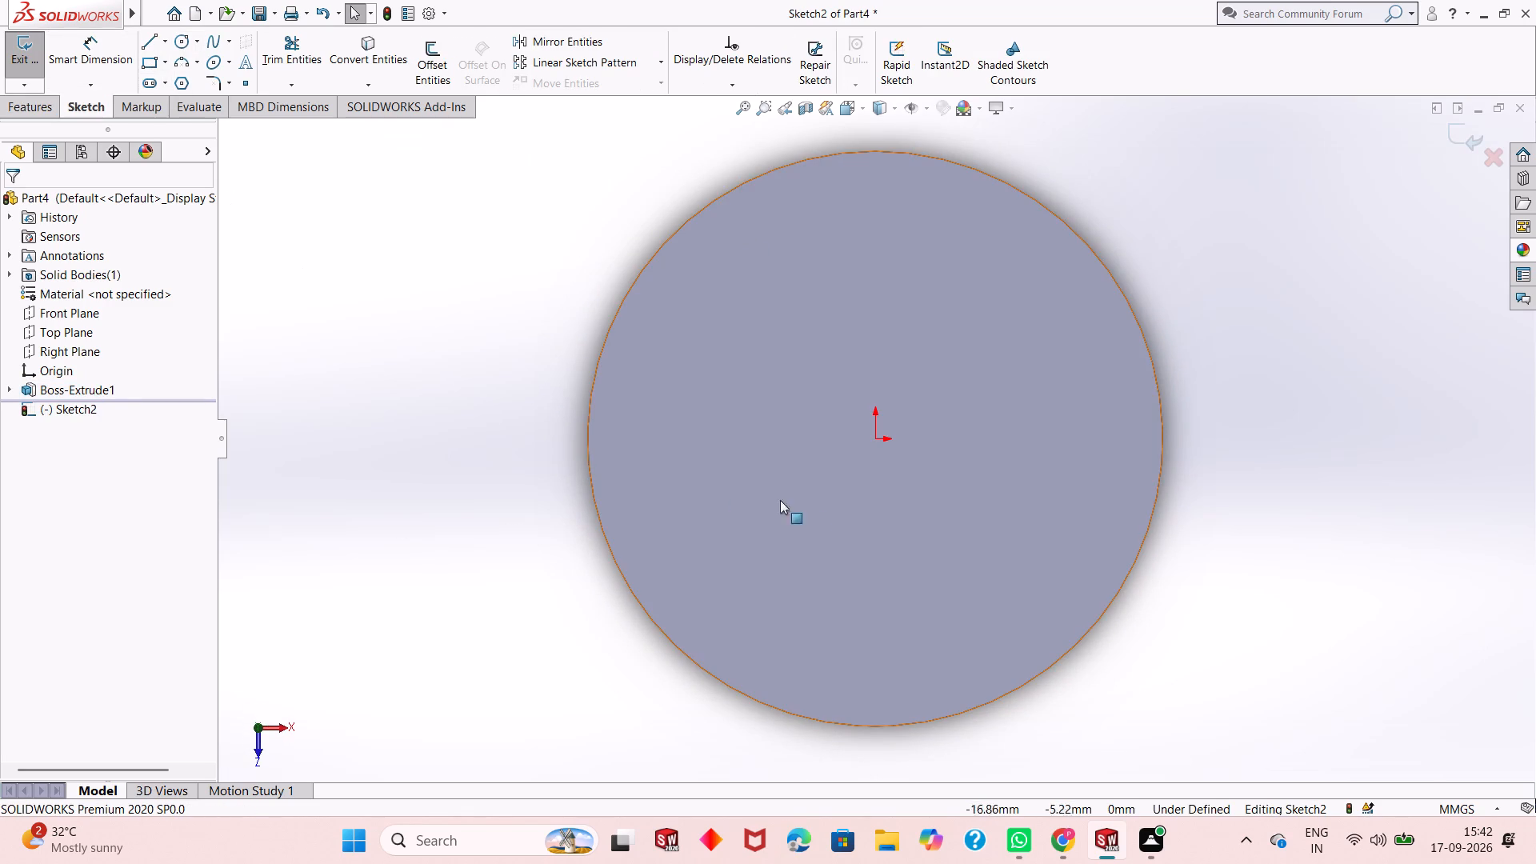
scroll(811, 502, "up", 3)
scroll(1015, 440, "down", 2)
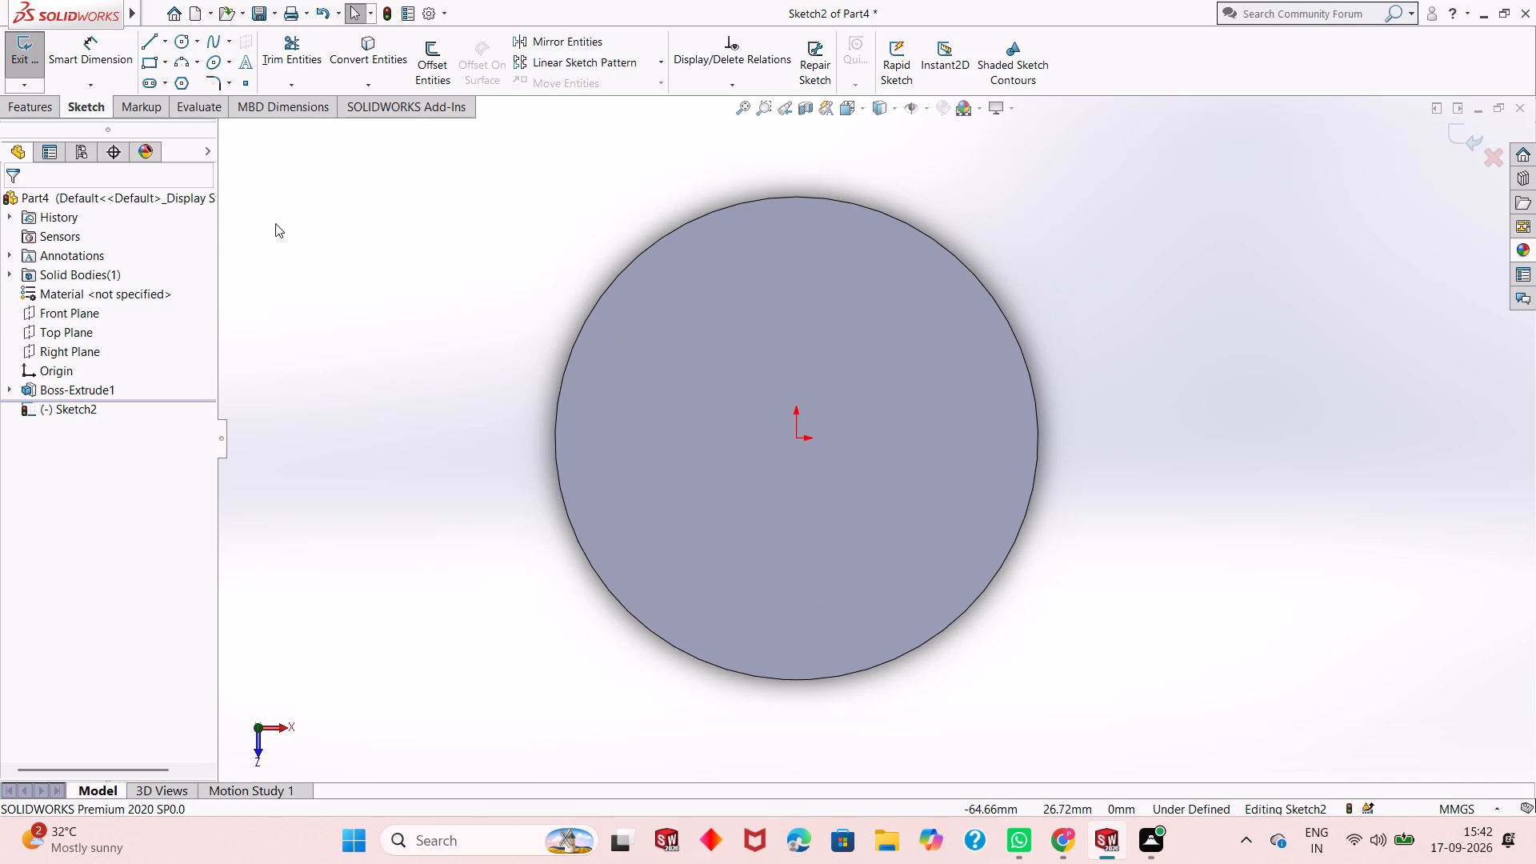
left_click(179, 46)
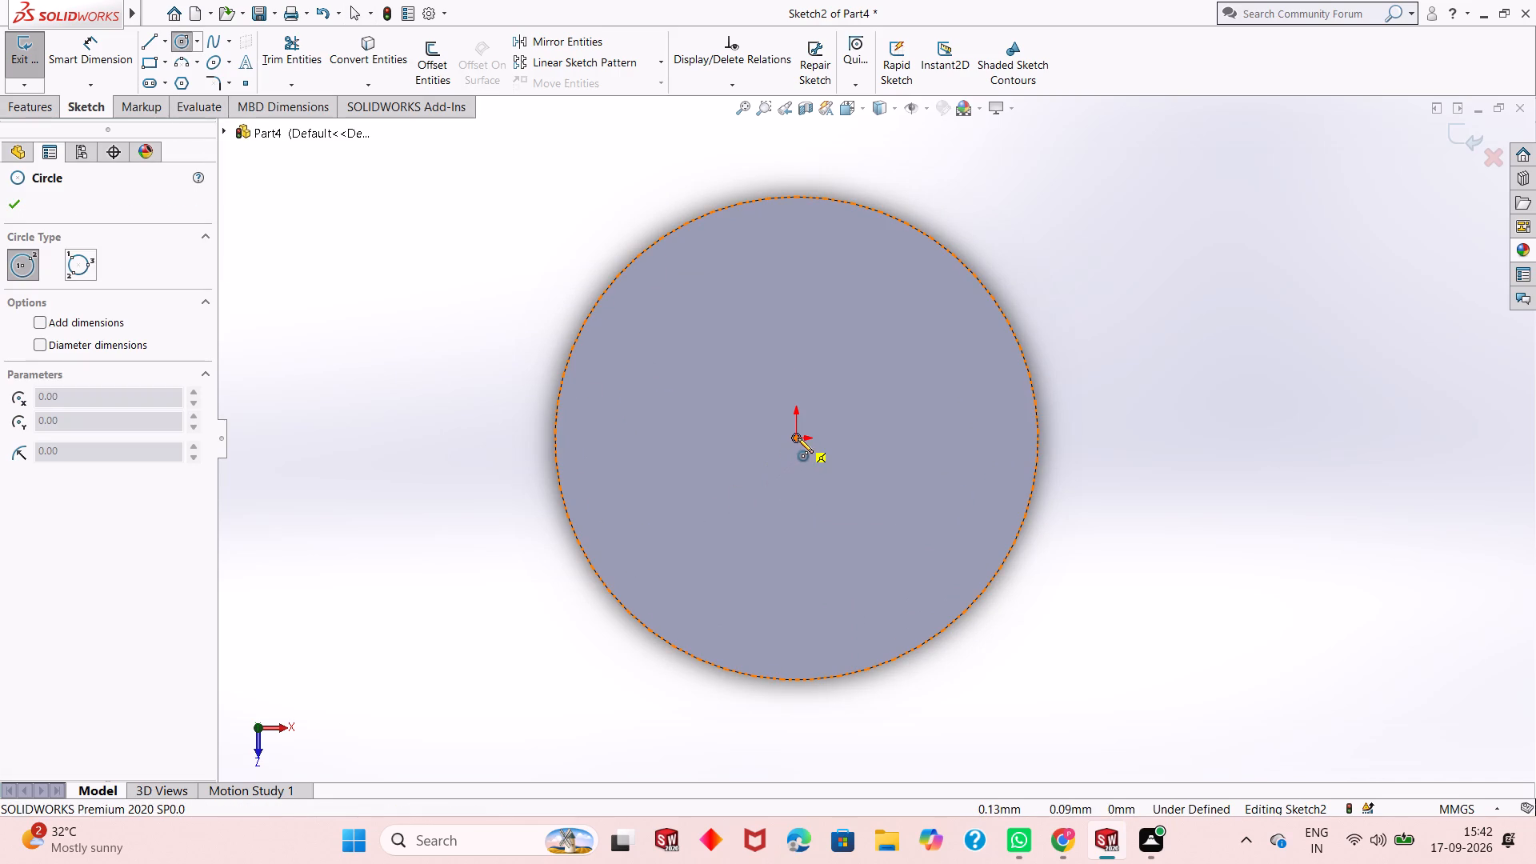
left_click(798, 438)
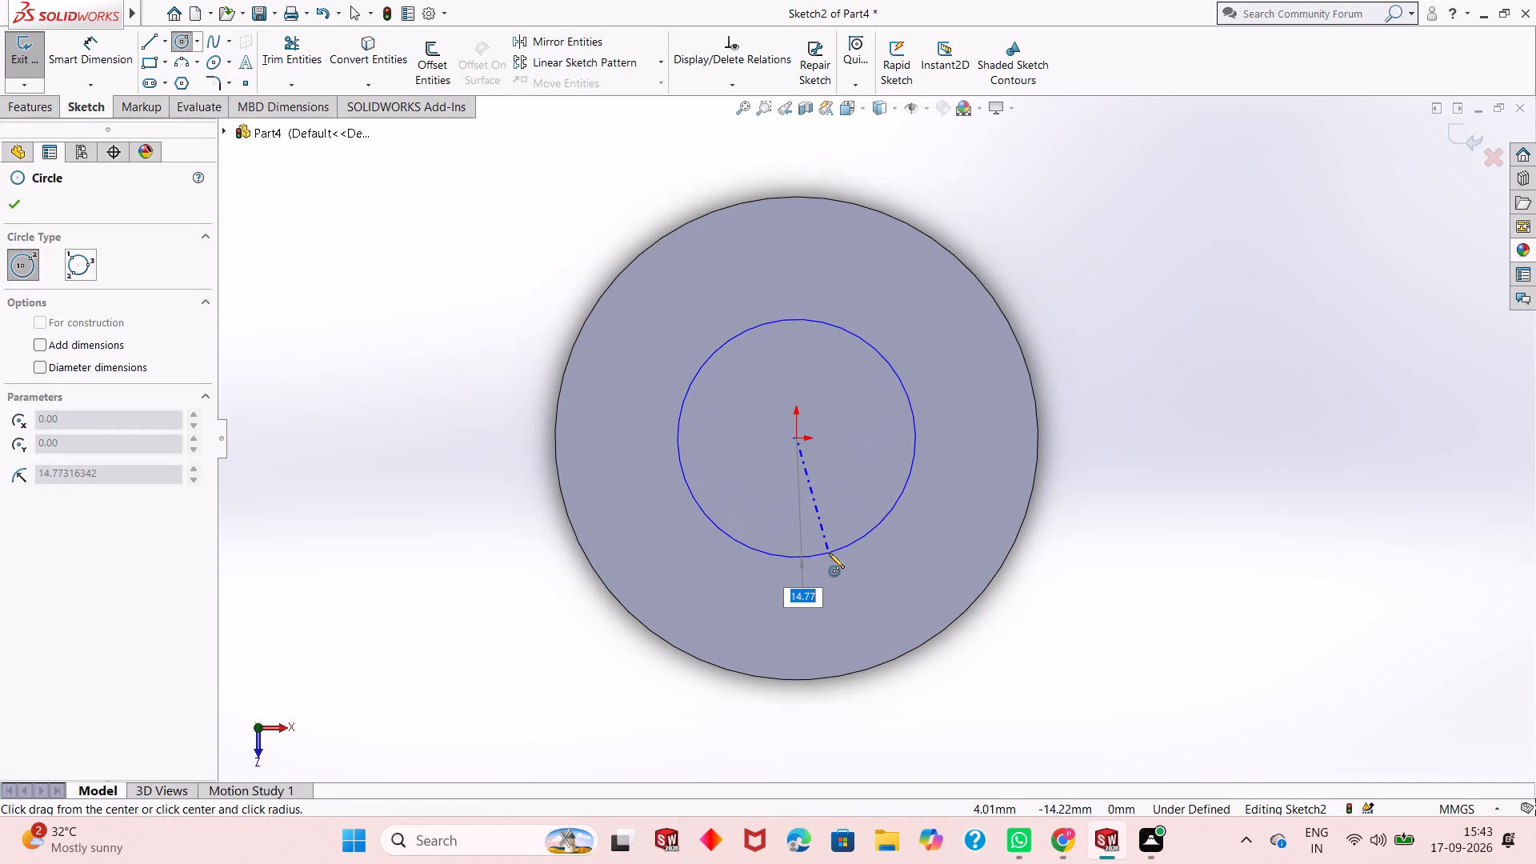
left_click(829, 554)
right_click(829, 554)
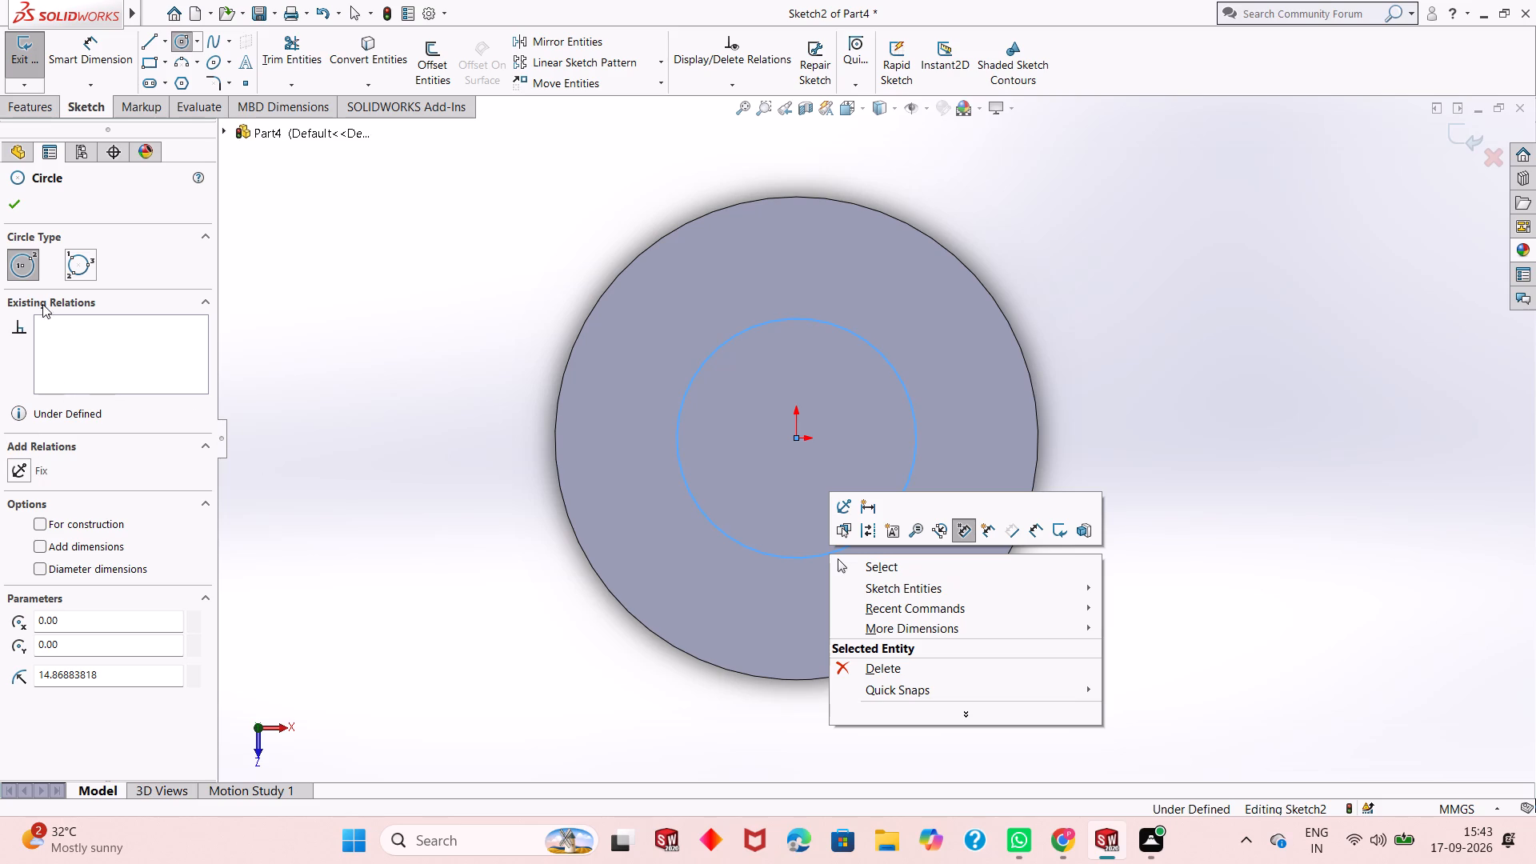
left_click(870, 561)
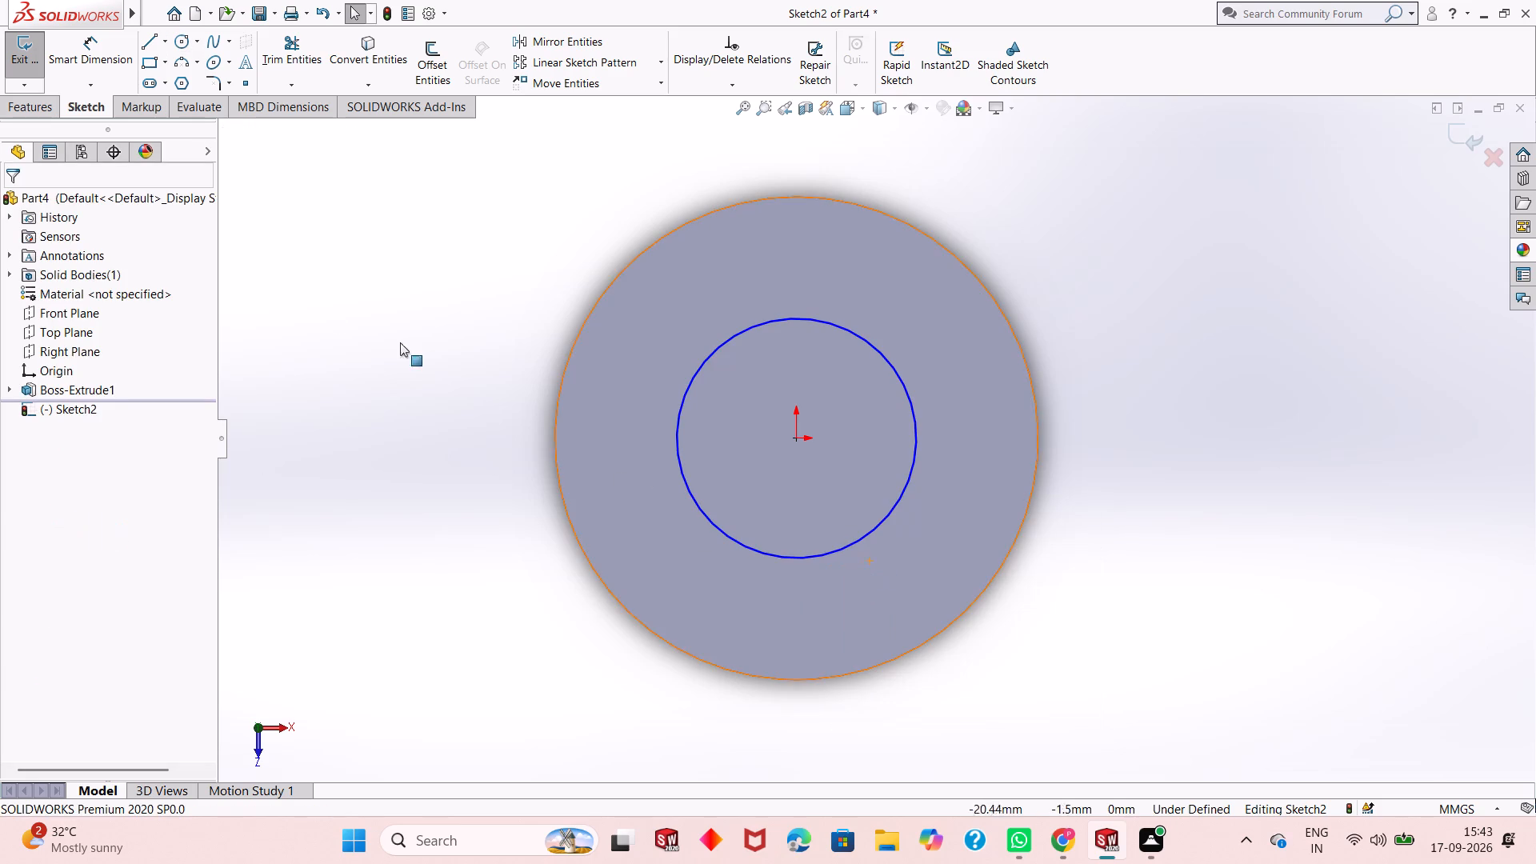
Dimension the inner circle's diameter on the disc's top face and set it to 20 mm.
left_click(99, 62)
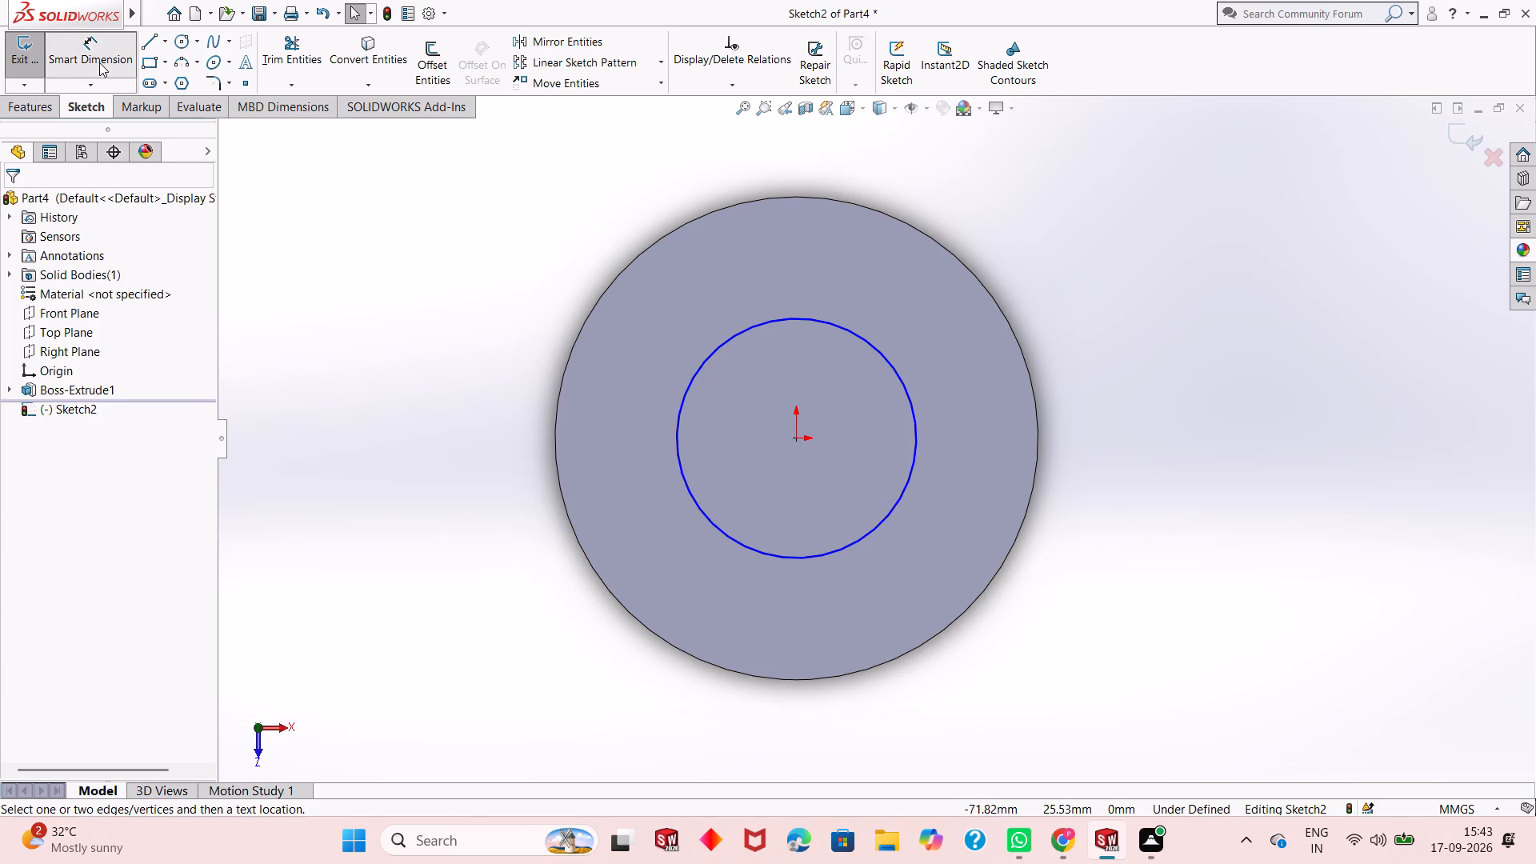
left_click(703, 516)
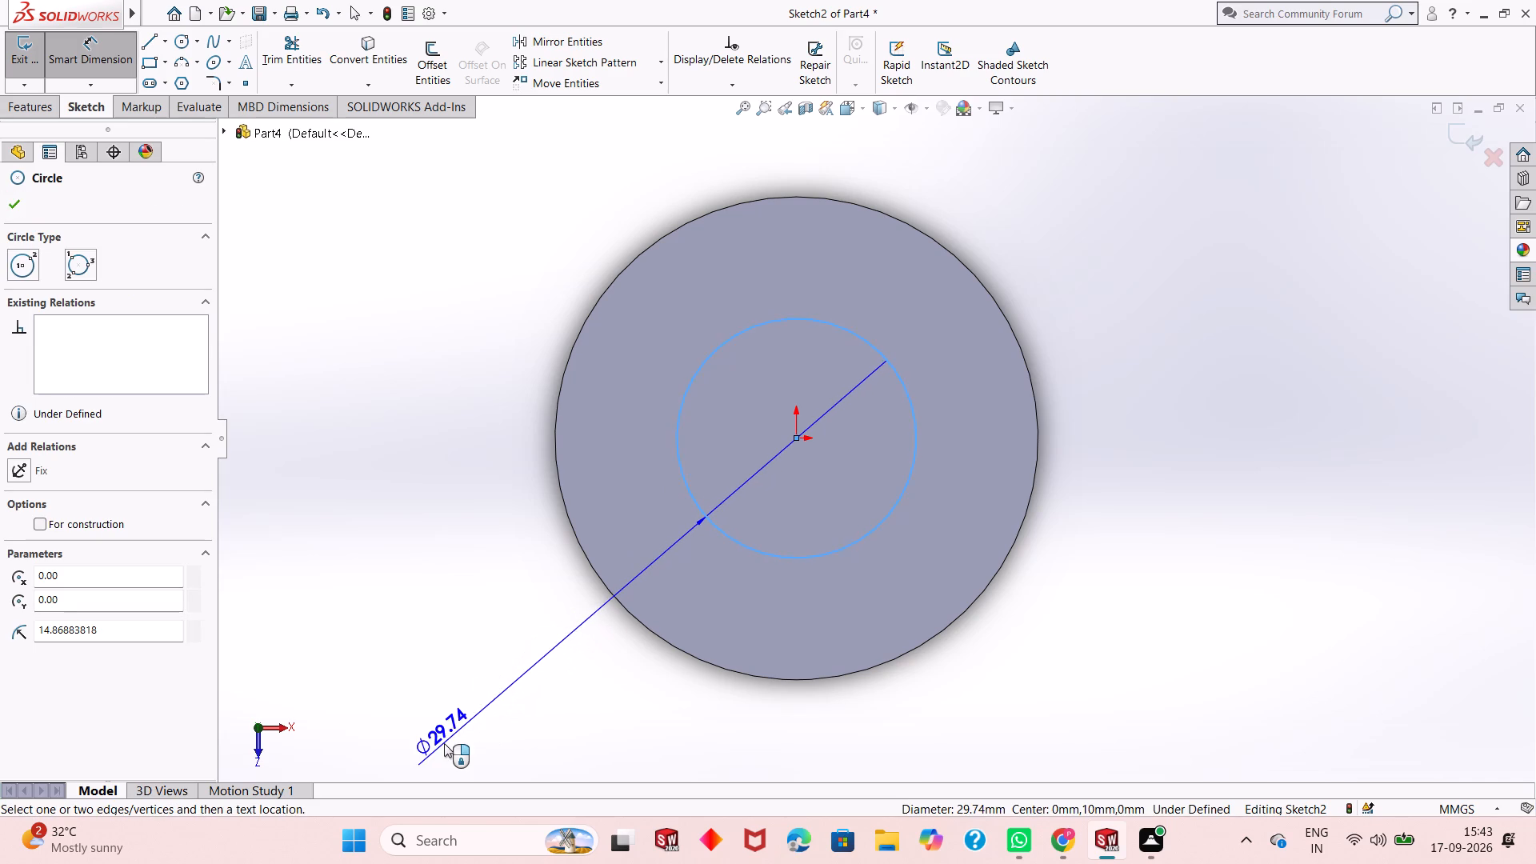
left_click(520, 660)
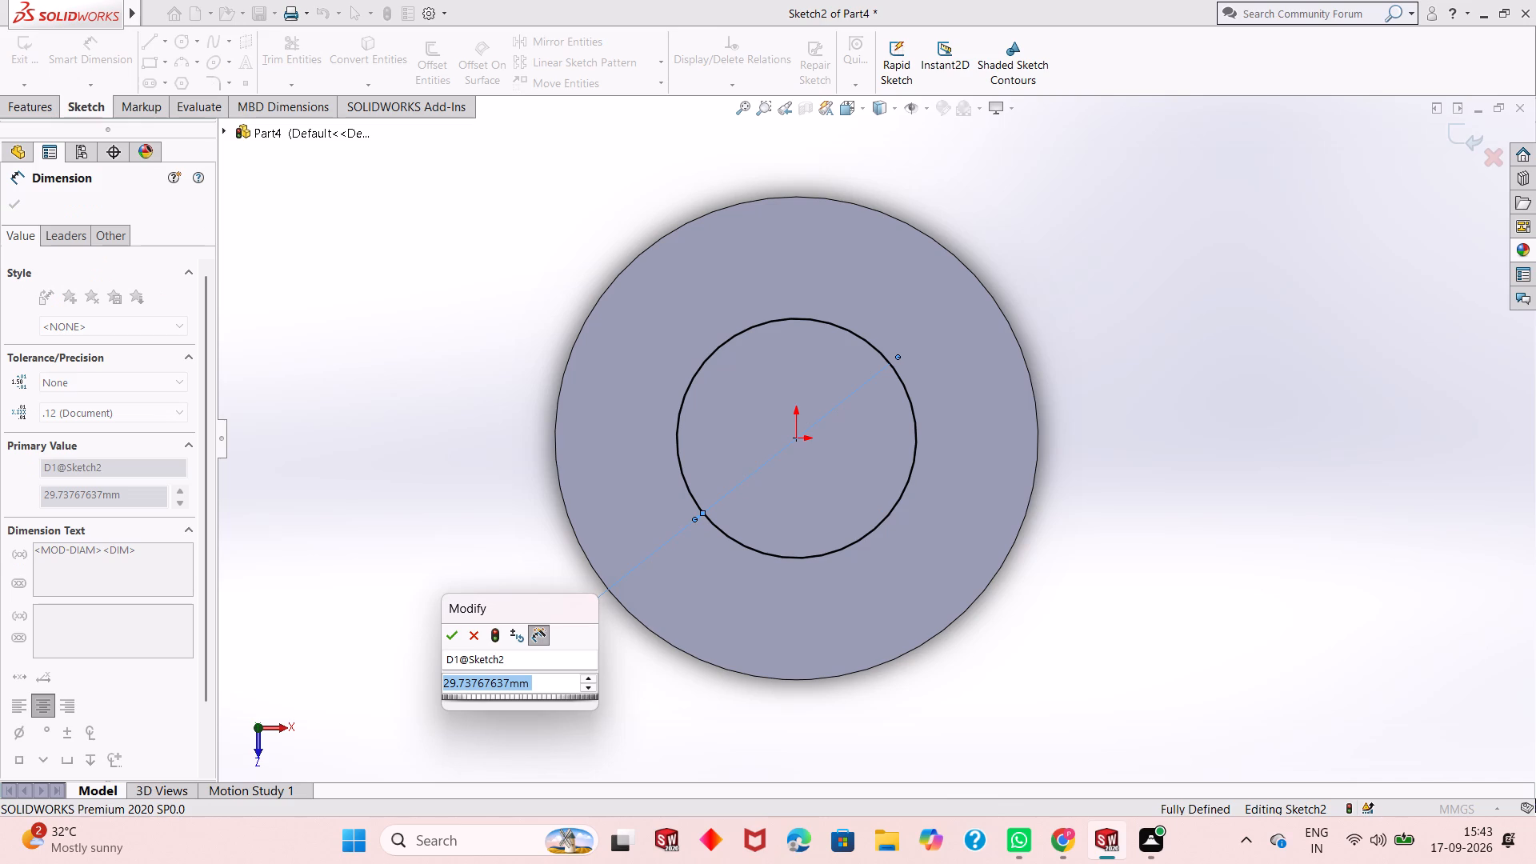
type("20")
key("Return")
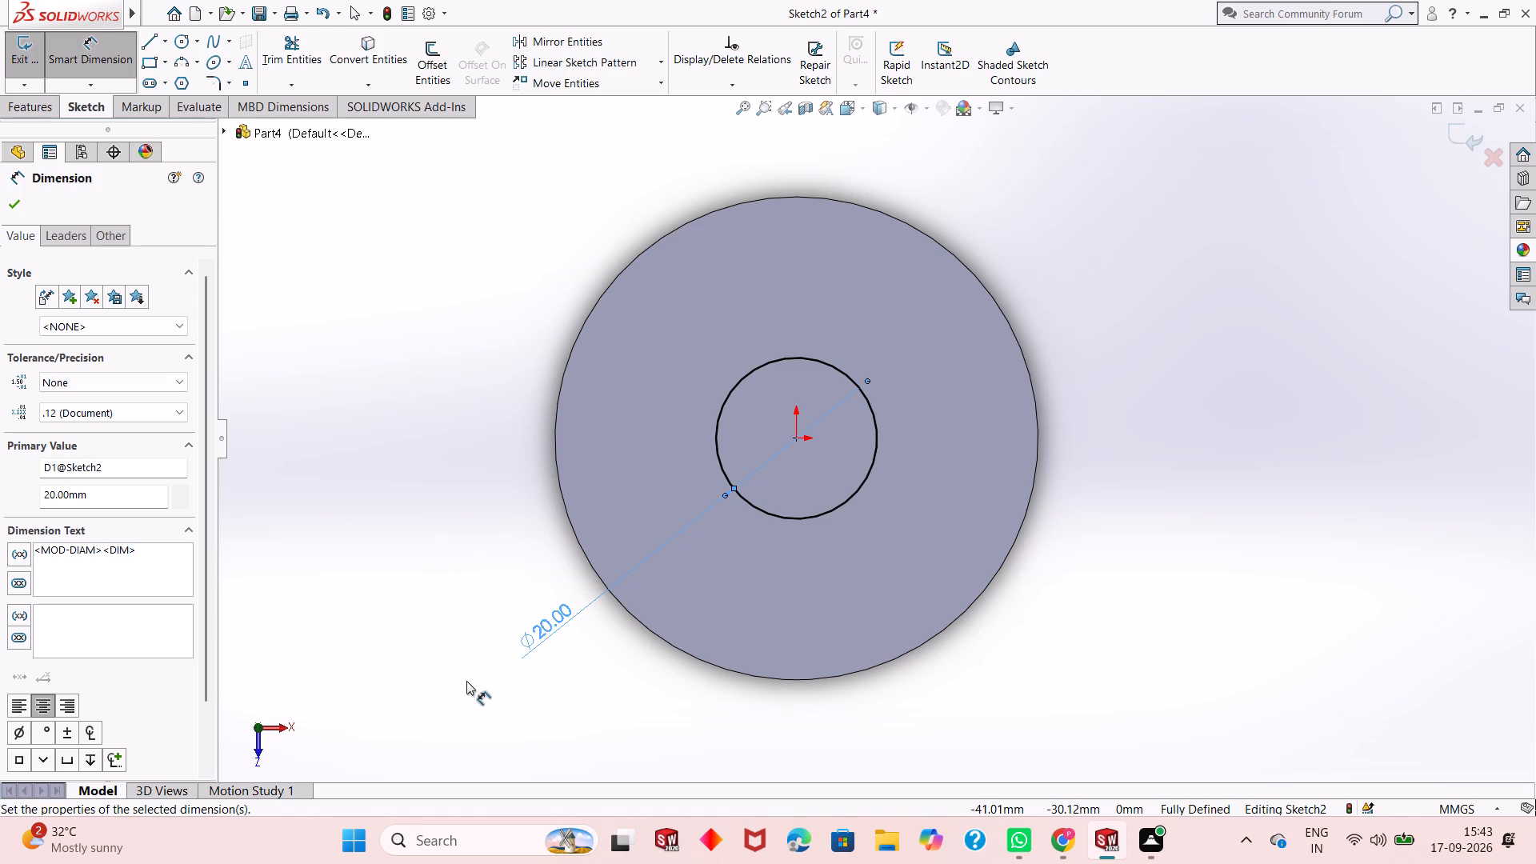
Change the inner circle's diameter dimension to 30 mm.
scroll(466, 681, "up", 1)
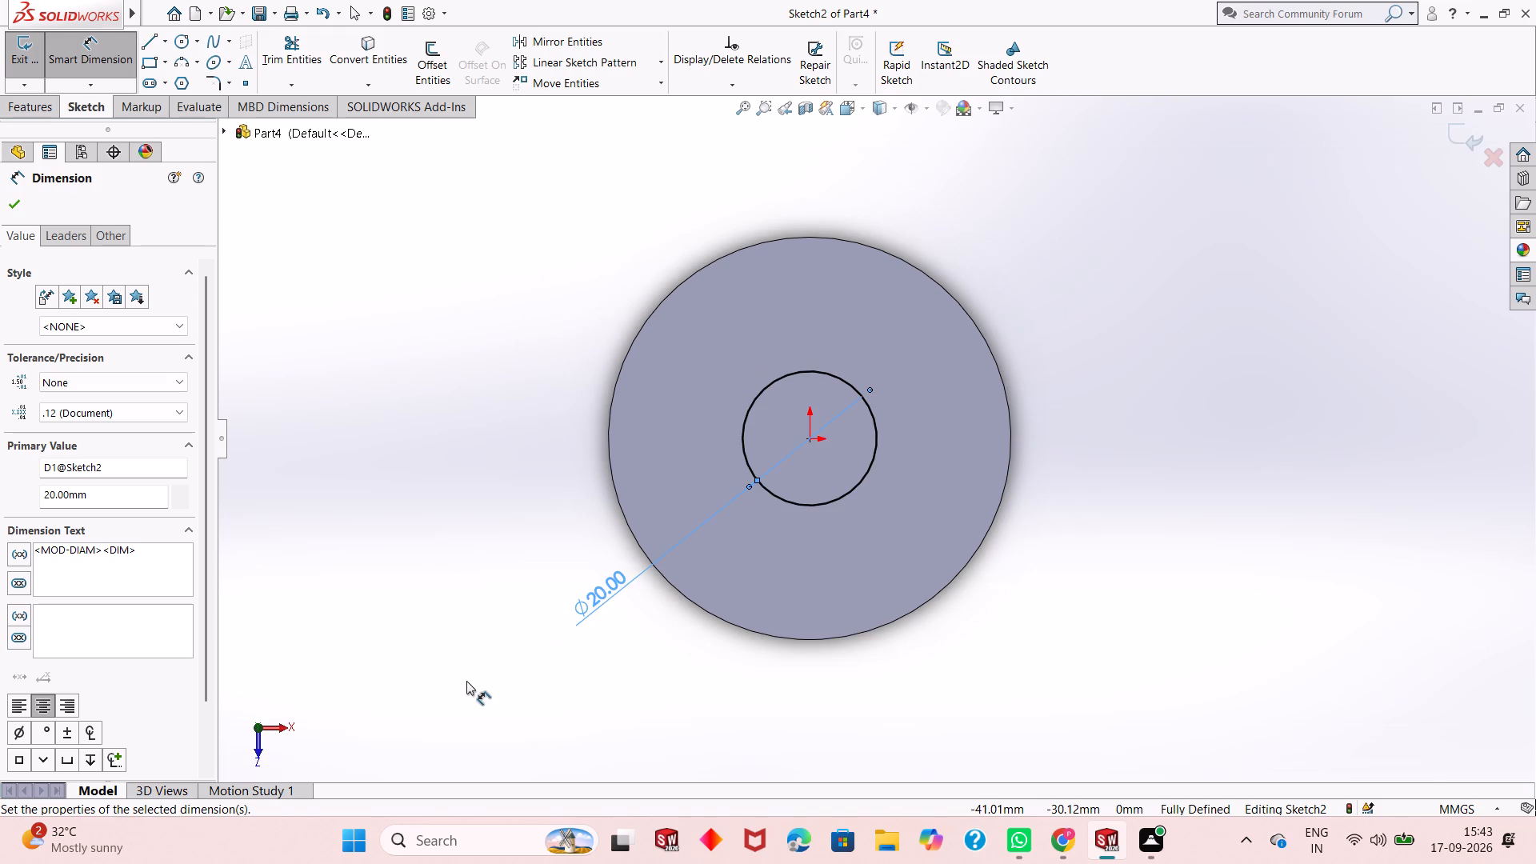
double_click(620, 590)
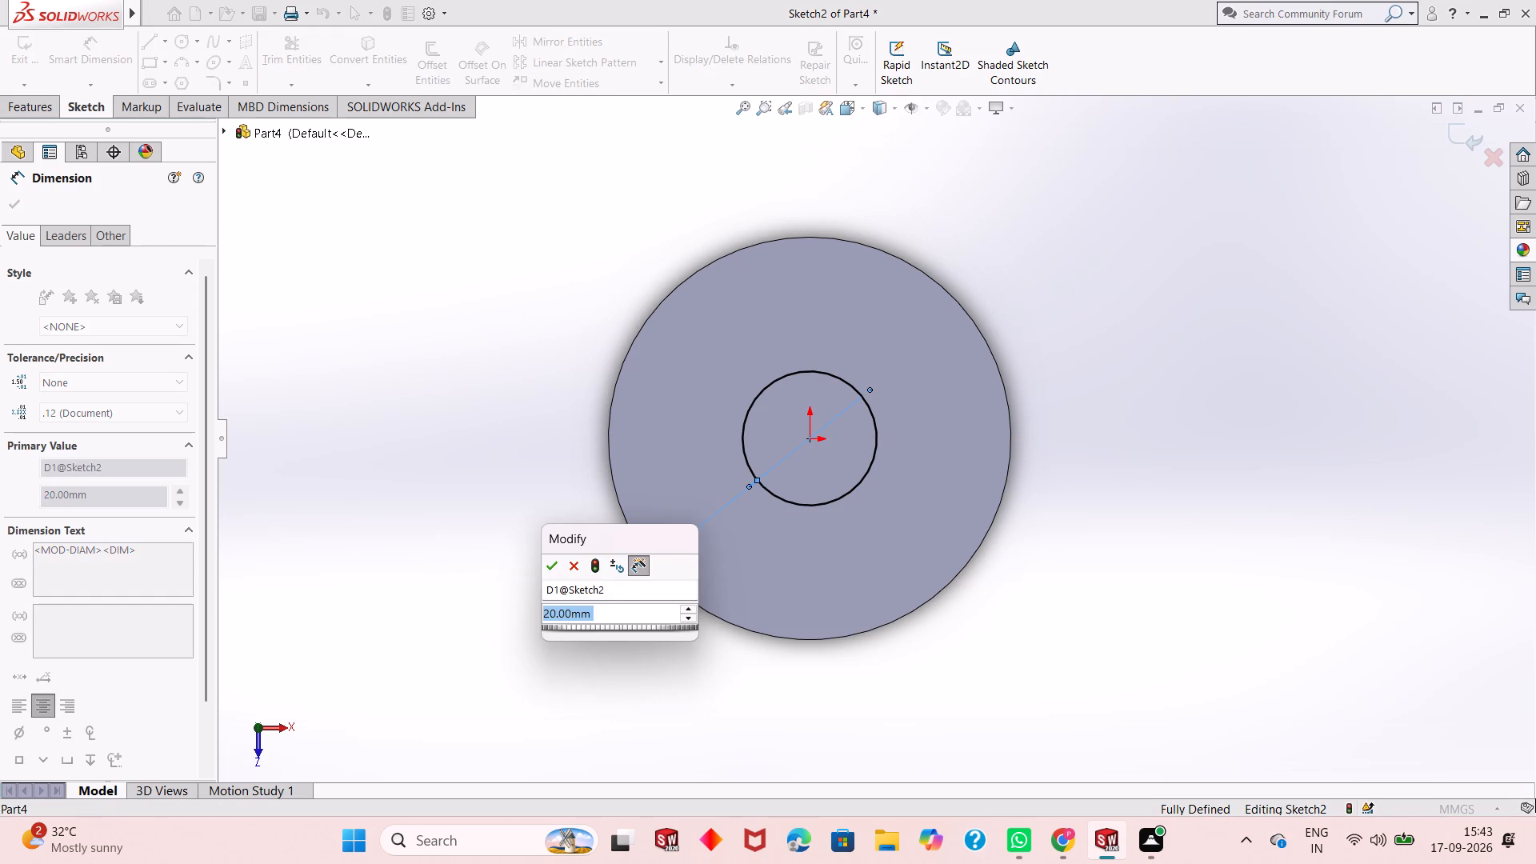
type("30")
key("Return")
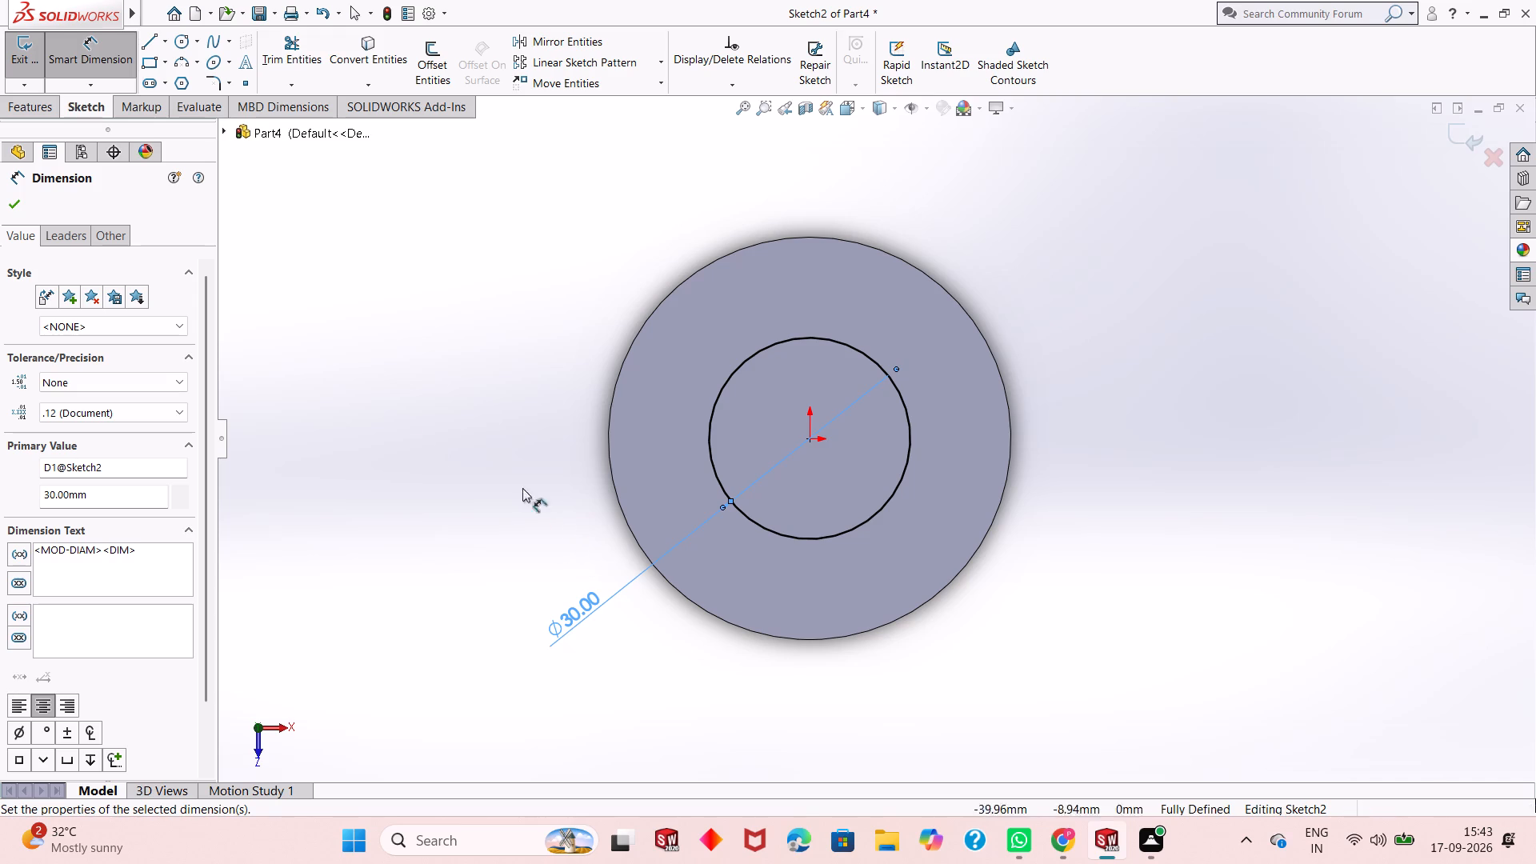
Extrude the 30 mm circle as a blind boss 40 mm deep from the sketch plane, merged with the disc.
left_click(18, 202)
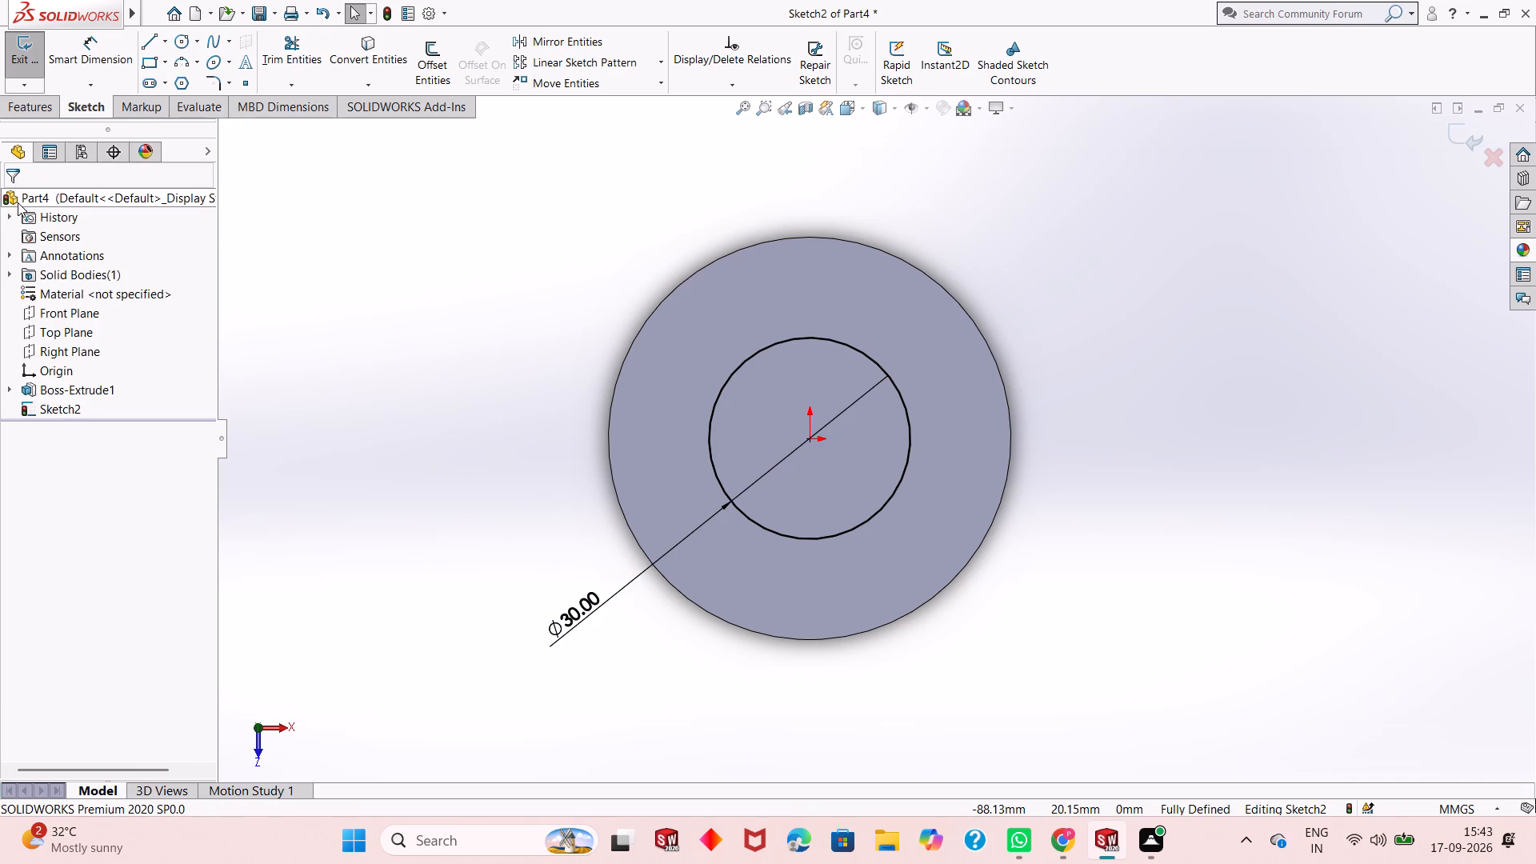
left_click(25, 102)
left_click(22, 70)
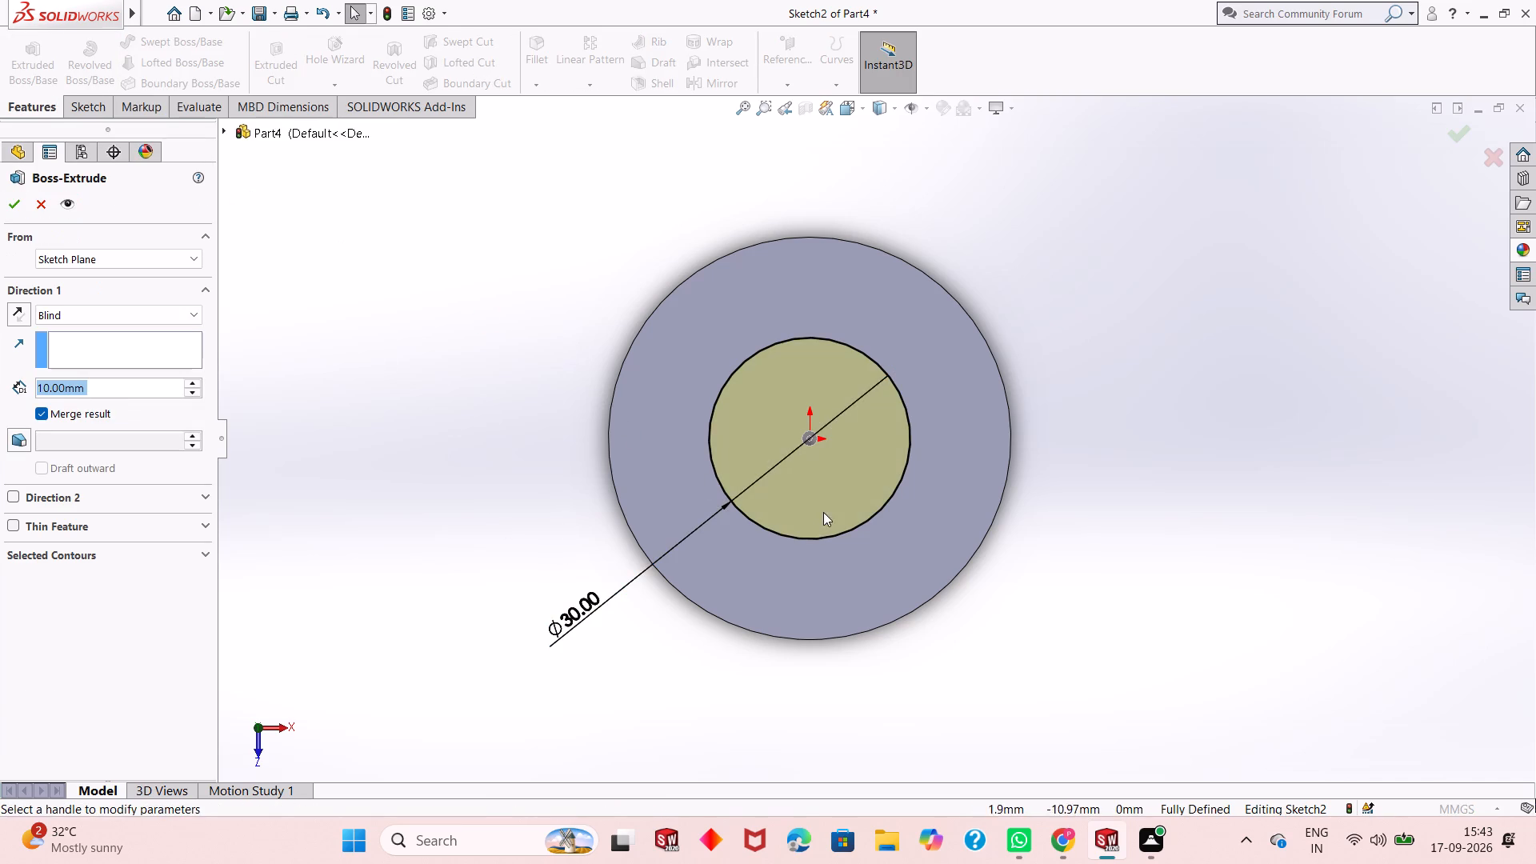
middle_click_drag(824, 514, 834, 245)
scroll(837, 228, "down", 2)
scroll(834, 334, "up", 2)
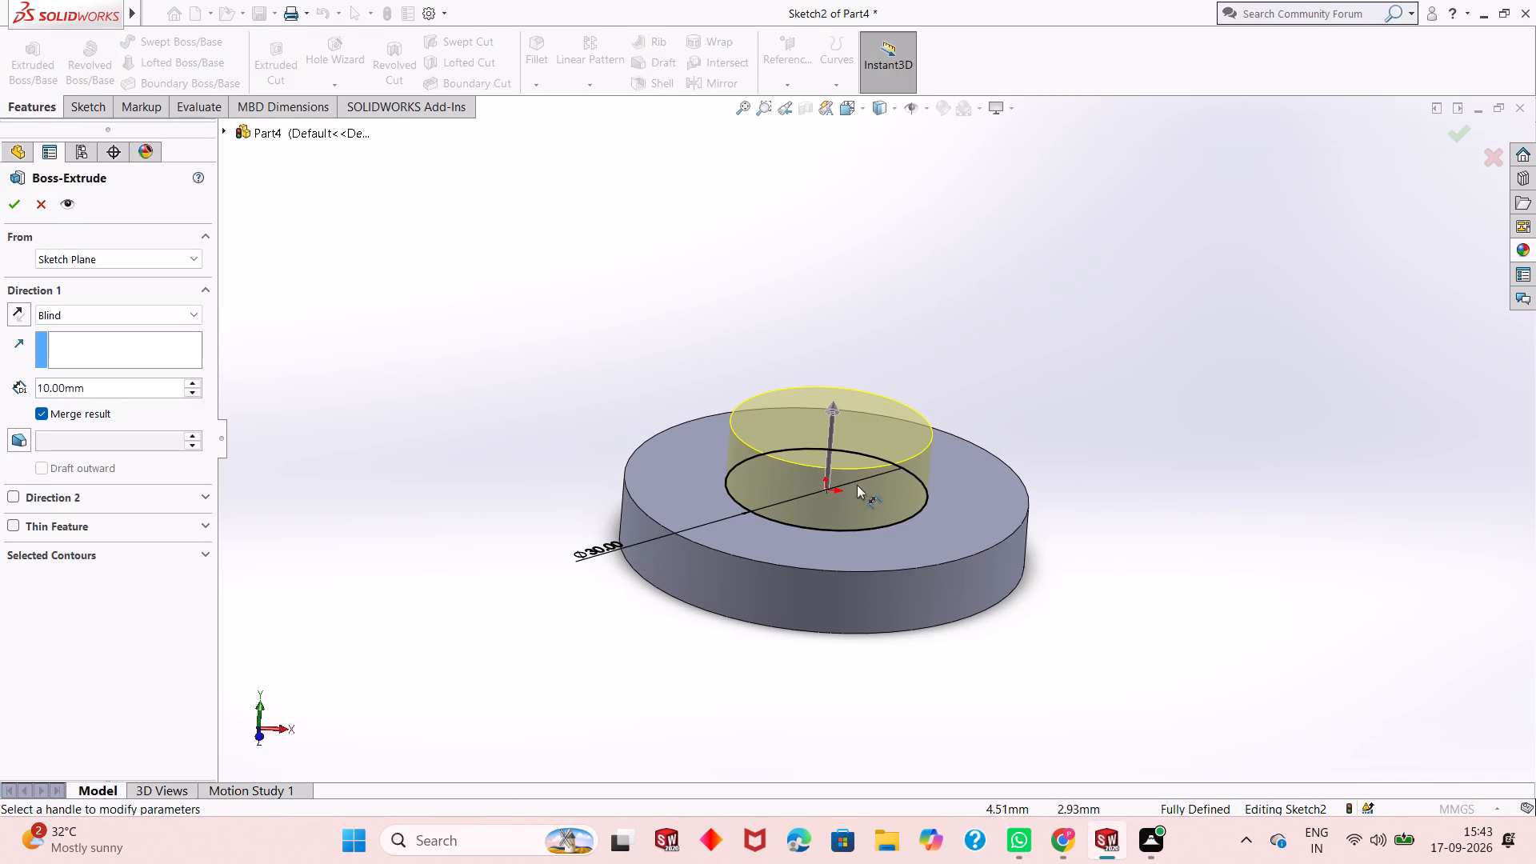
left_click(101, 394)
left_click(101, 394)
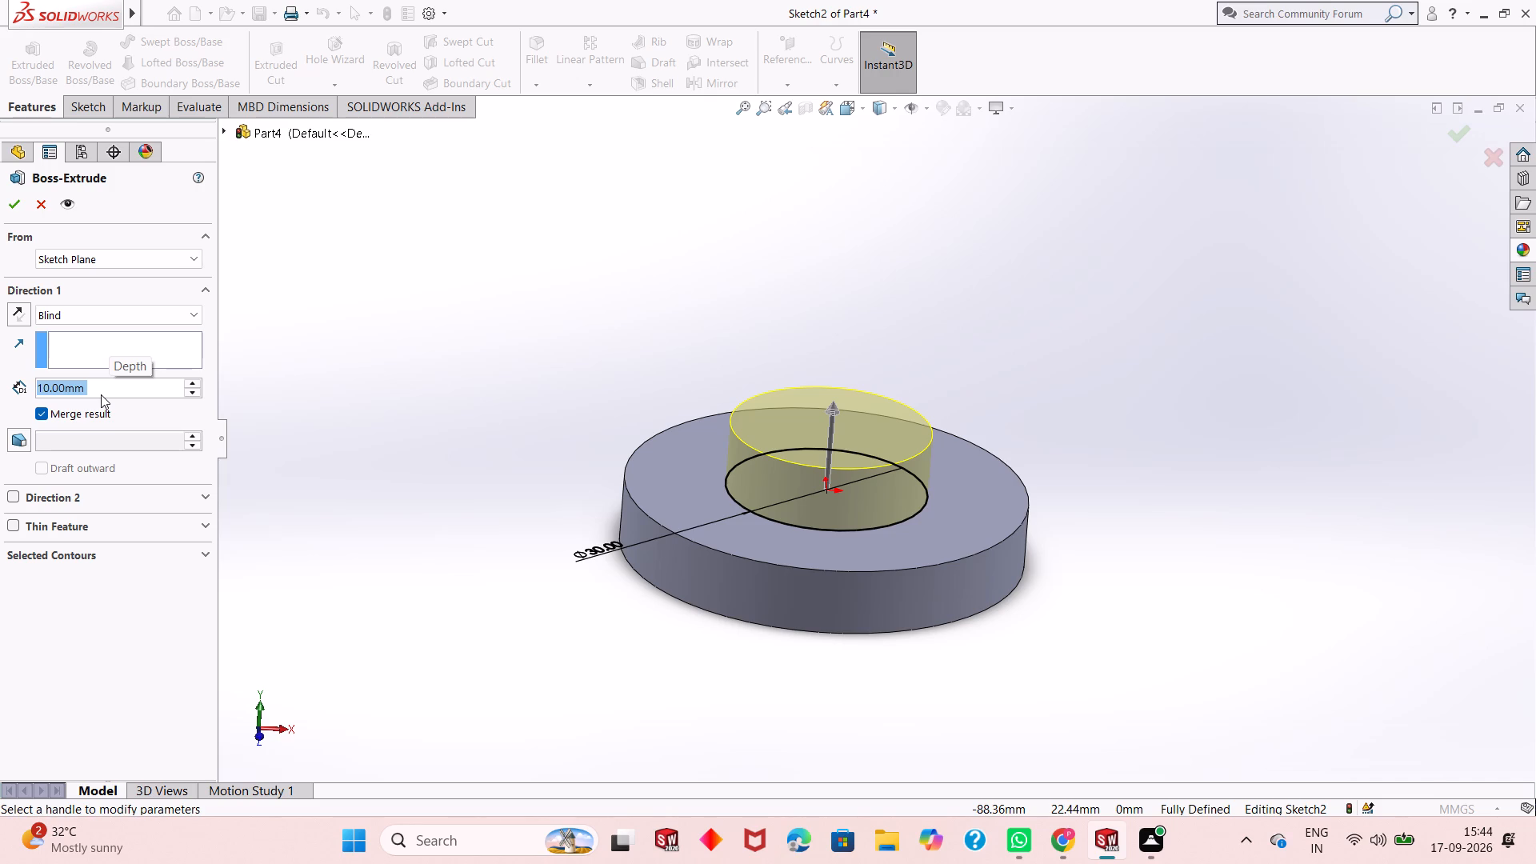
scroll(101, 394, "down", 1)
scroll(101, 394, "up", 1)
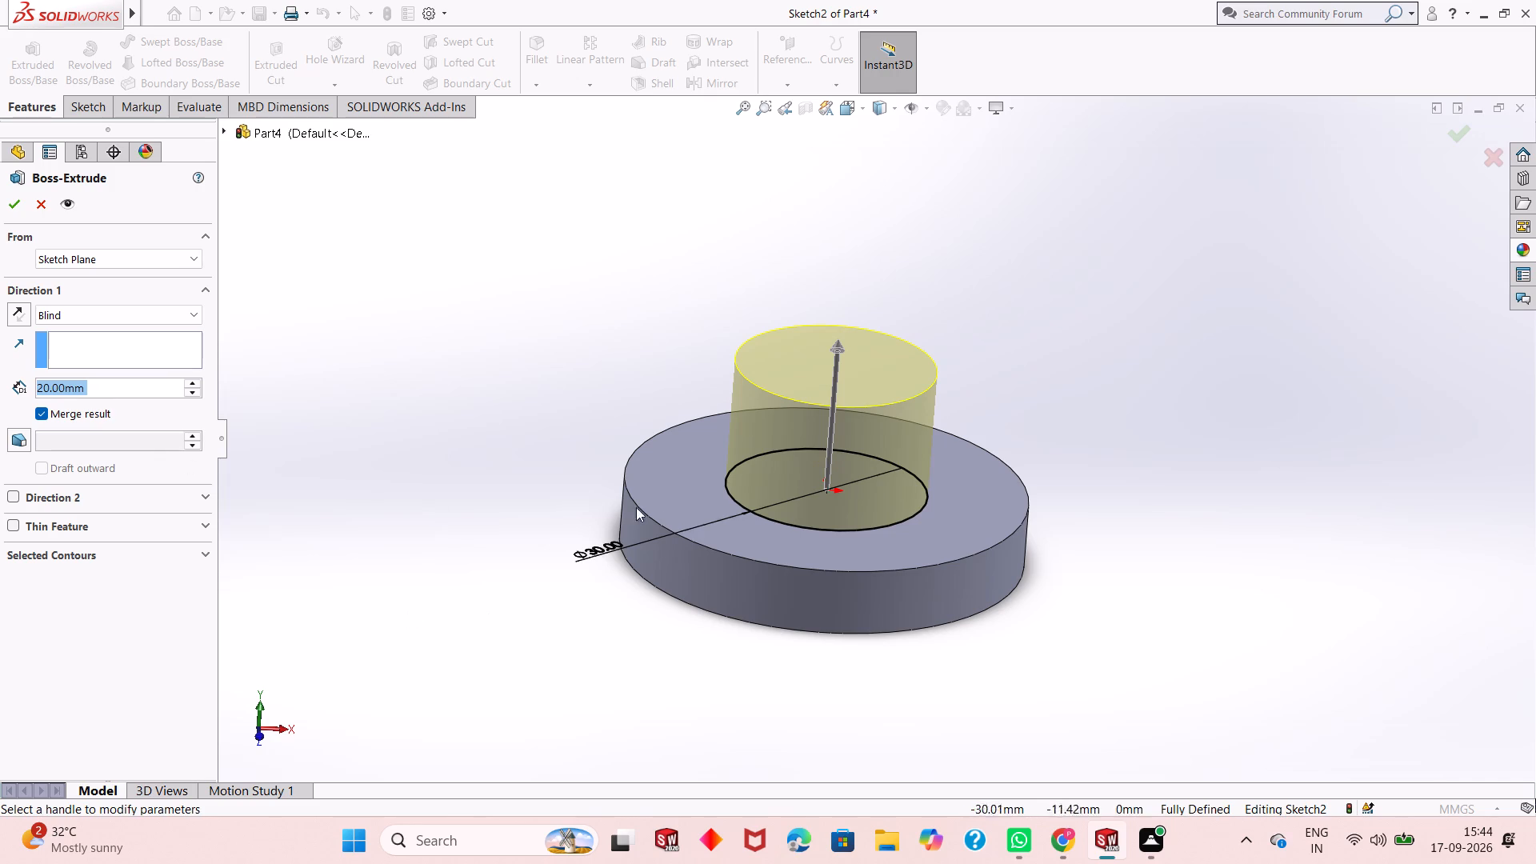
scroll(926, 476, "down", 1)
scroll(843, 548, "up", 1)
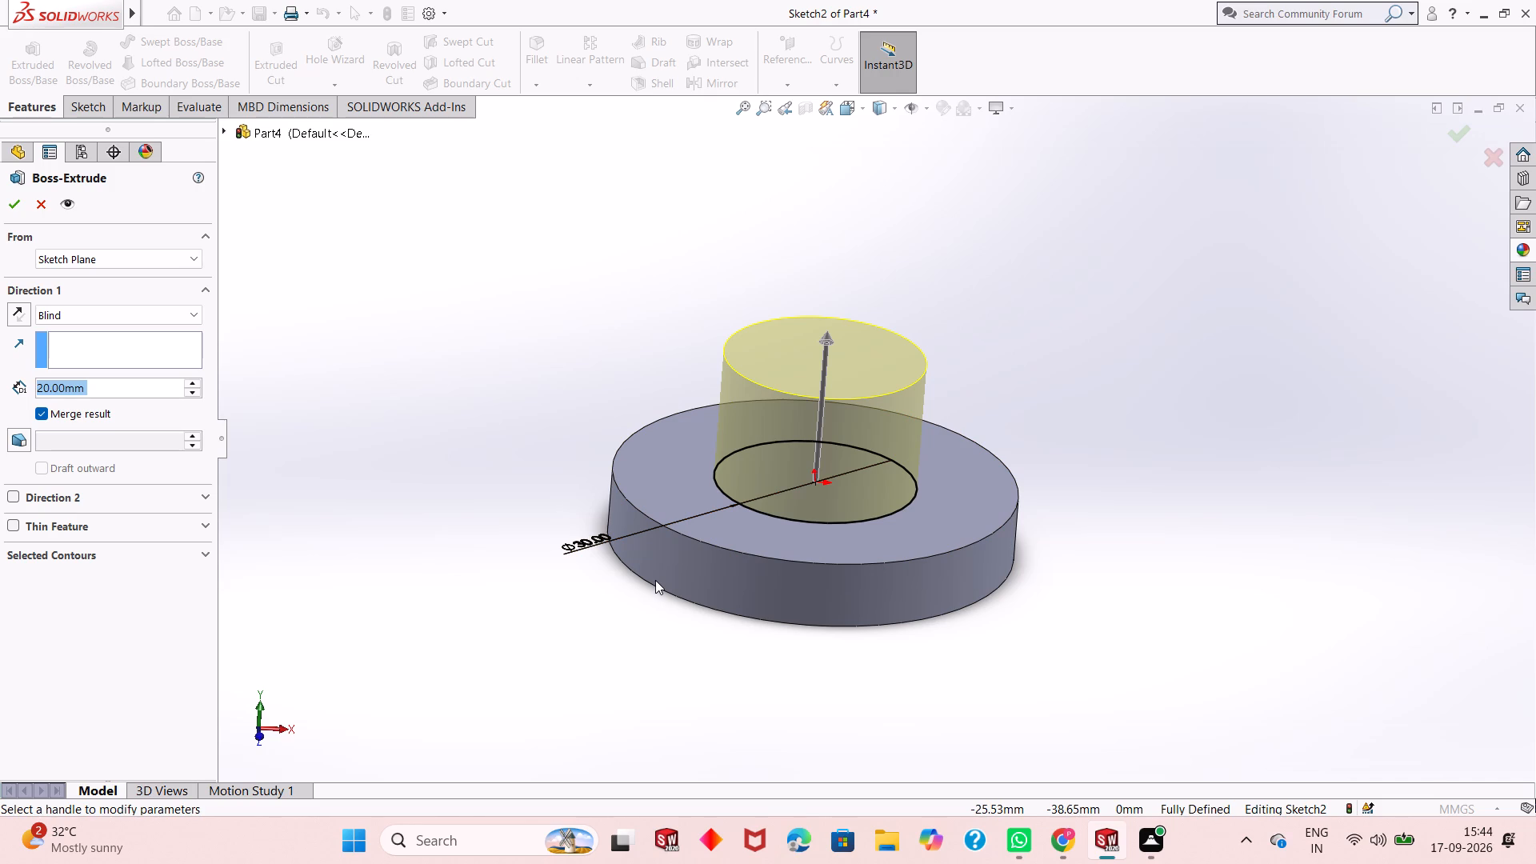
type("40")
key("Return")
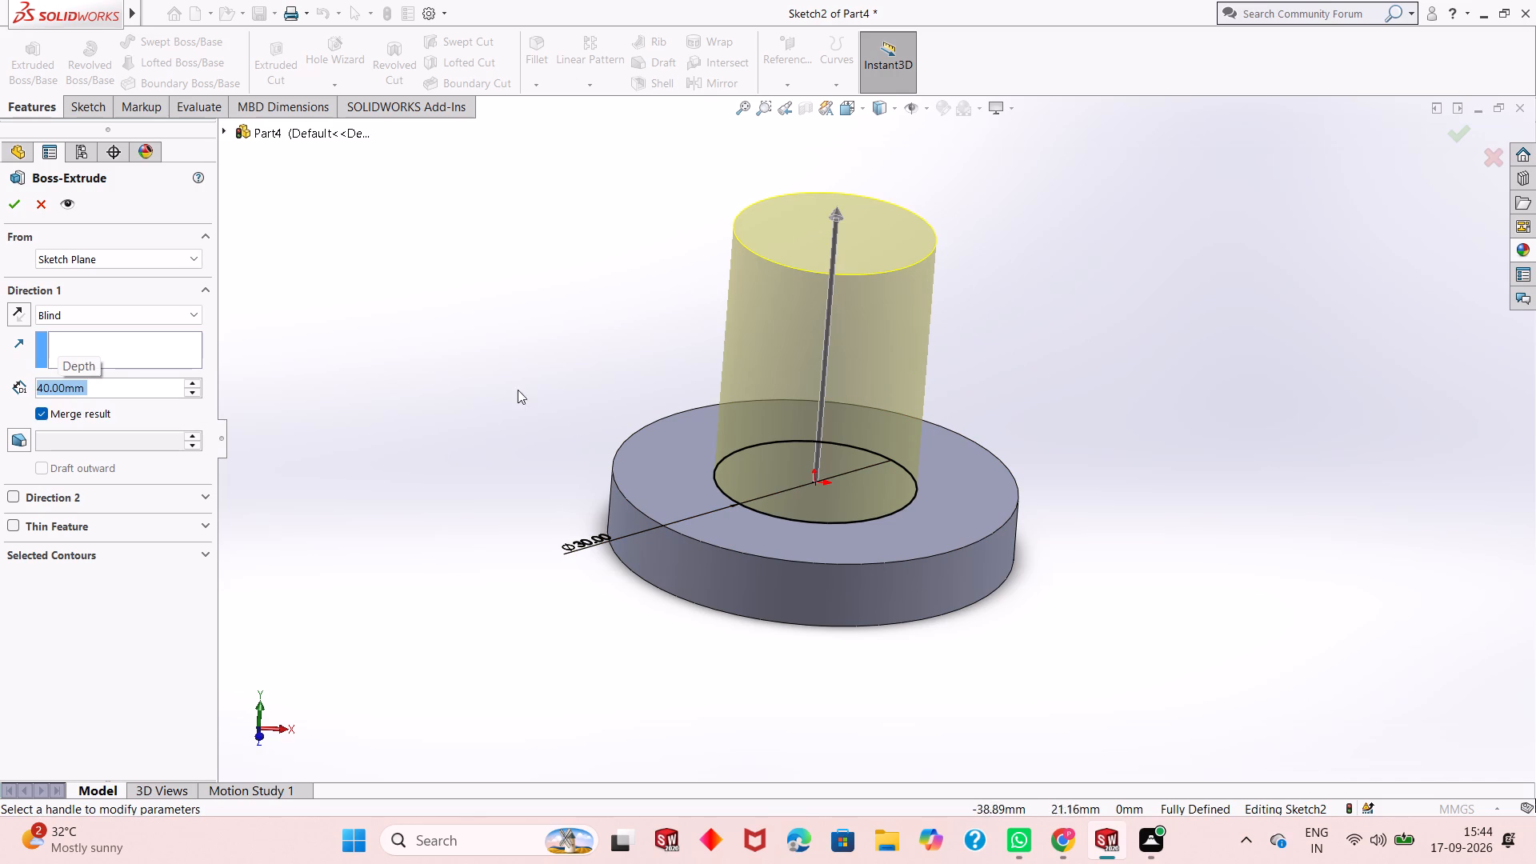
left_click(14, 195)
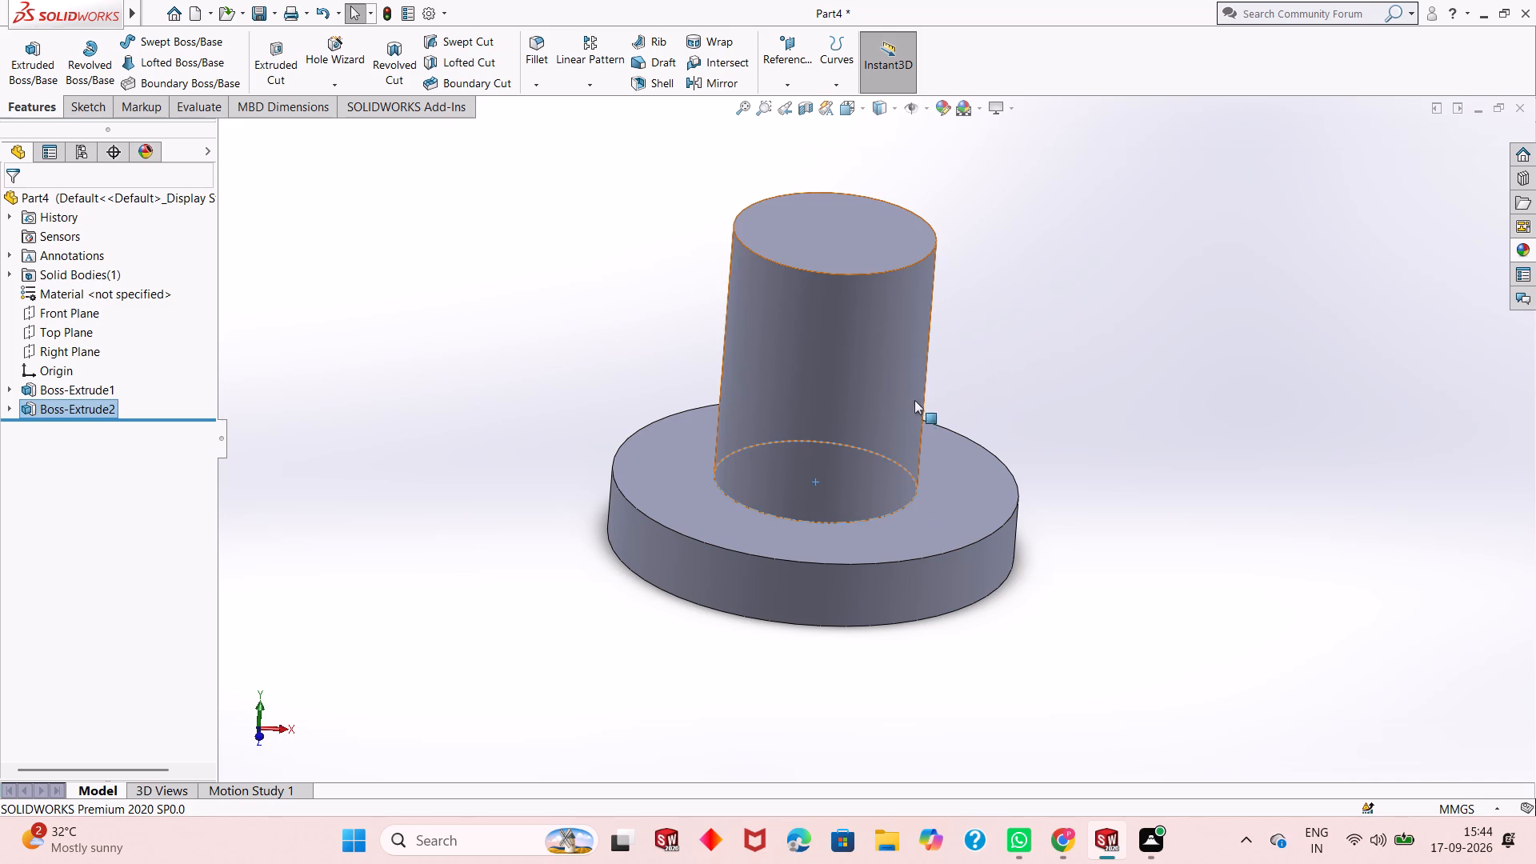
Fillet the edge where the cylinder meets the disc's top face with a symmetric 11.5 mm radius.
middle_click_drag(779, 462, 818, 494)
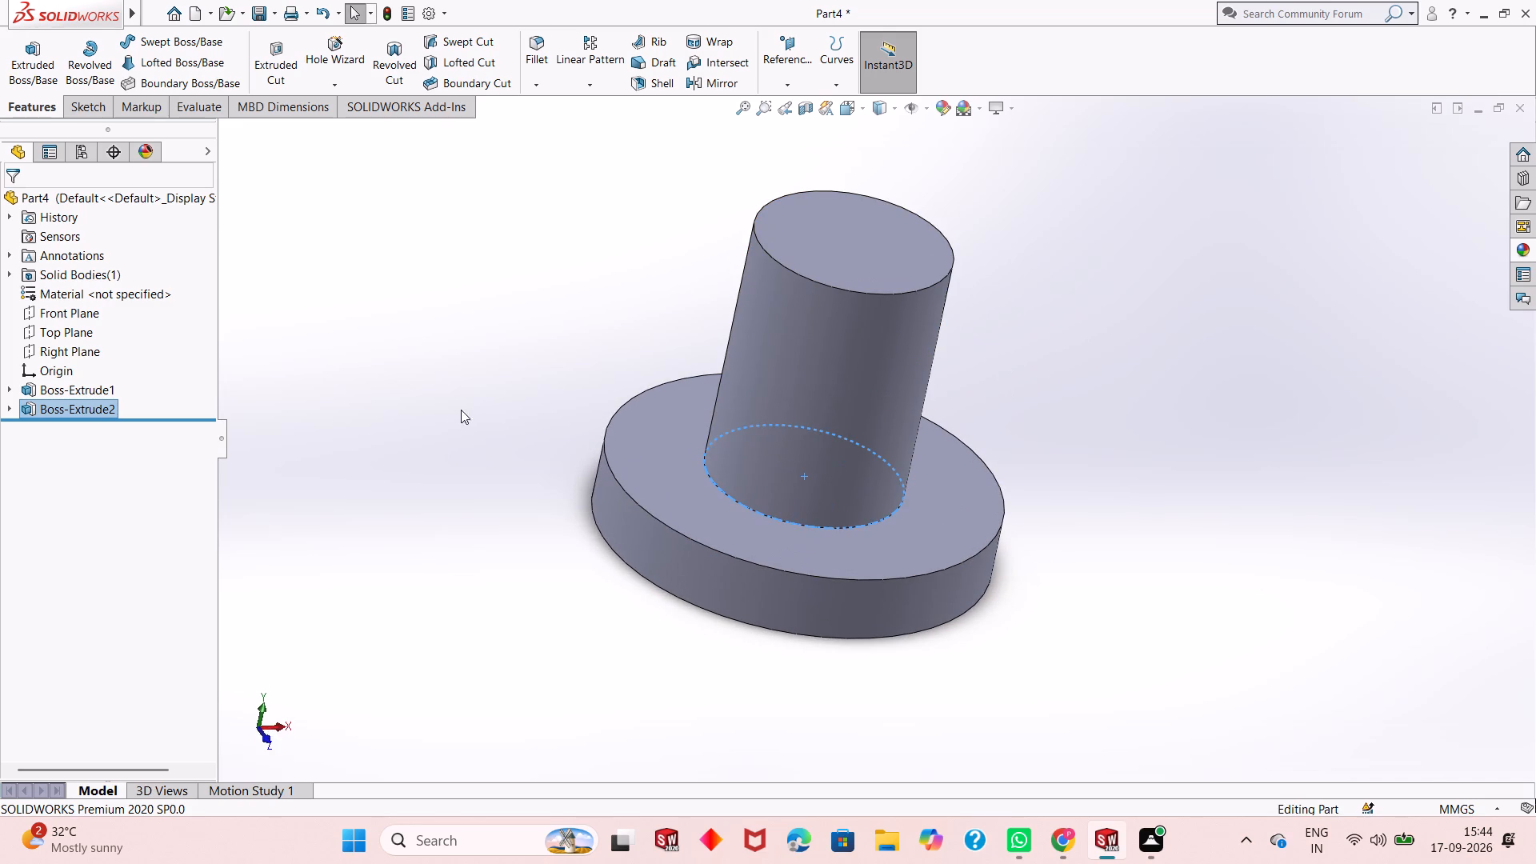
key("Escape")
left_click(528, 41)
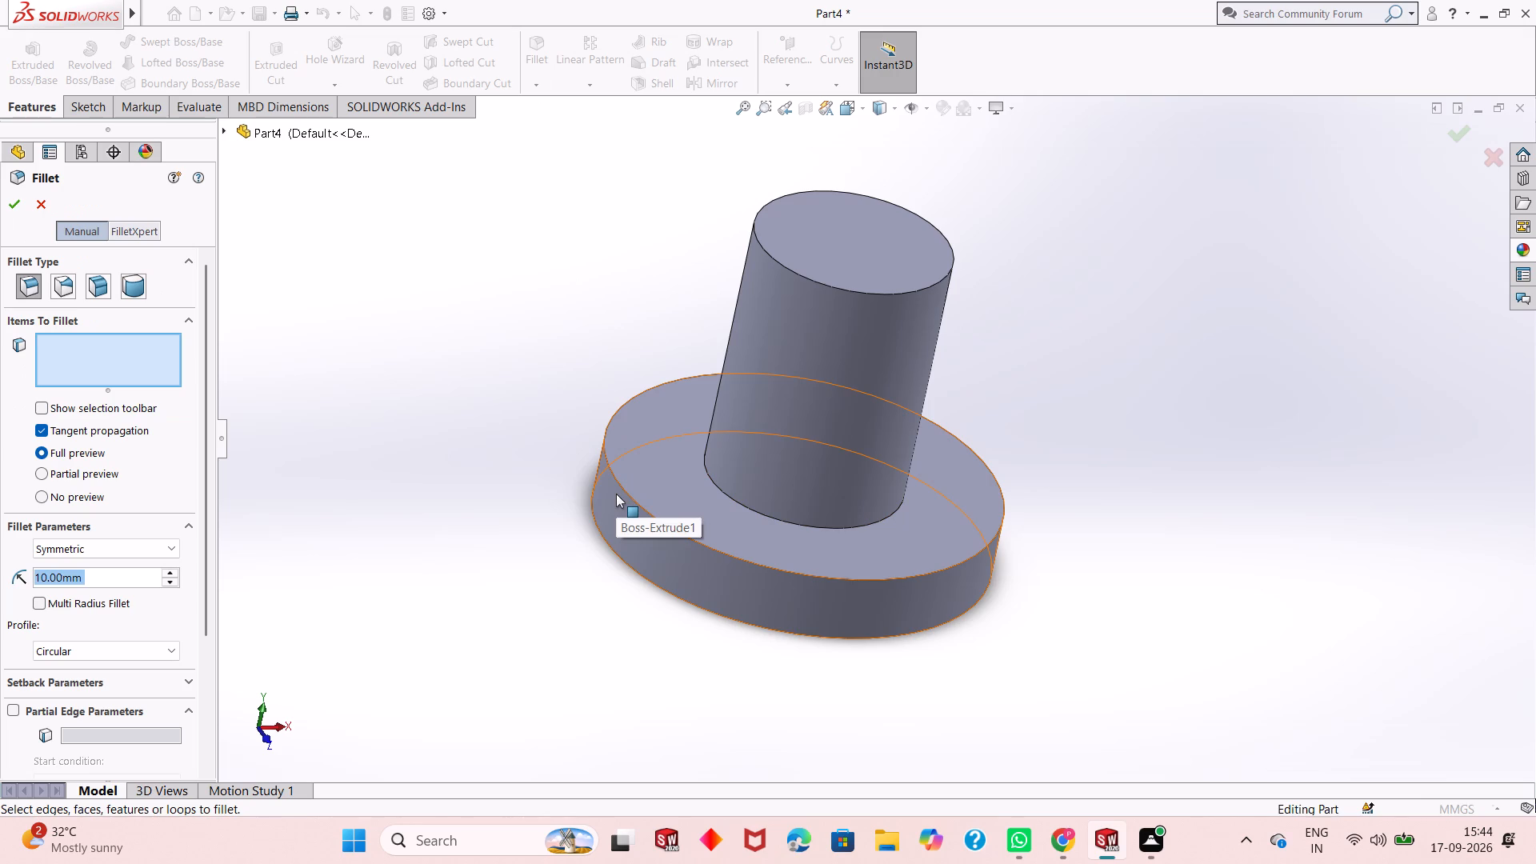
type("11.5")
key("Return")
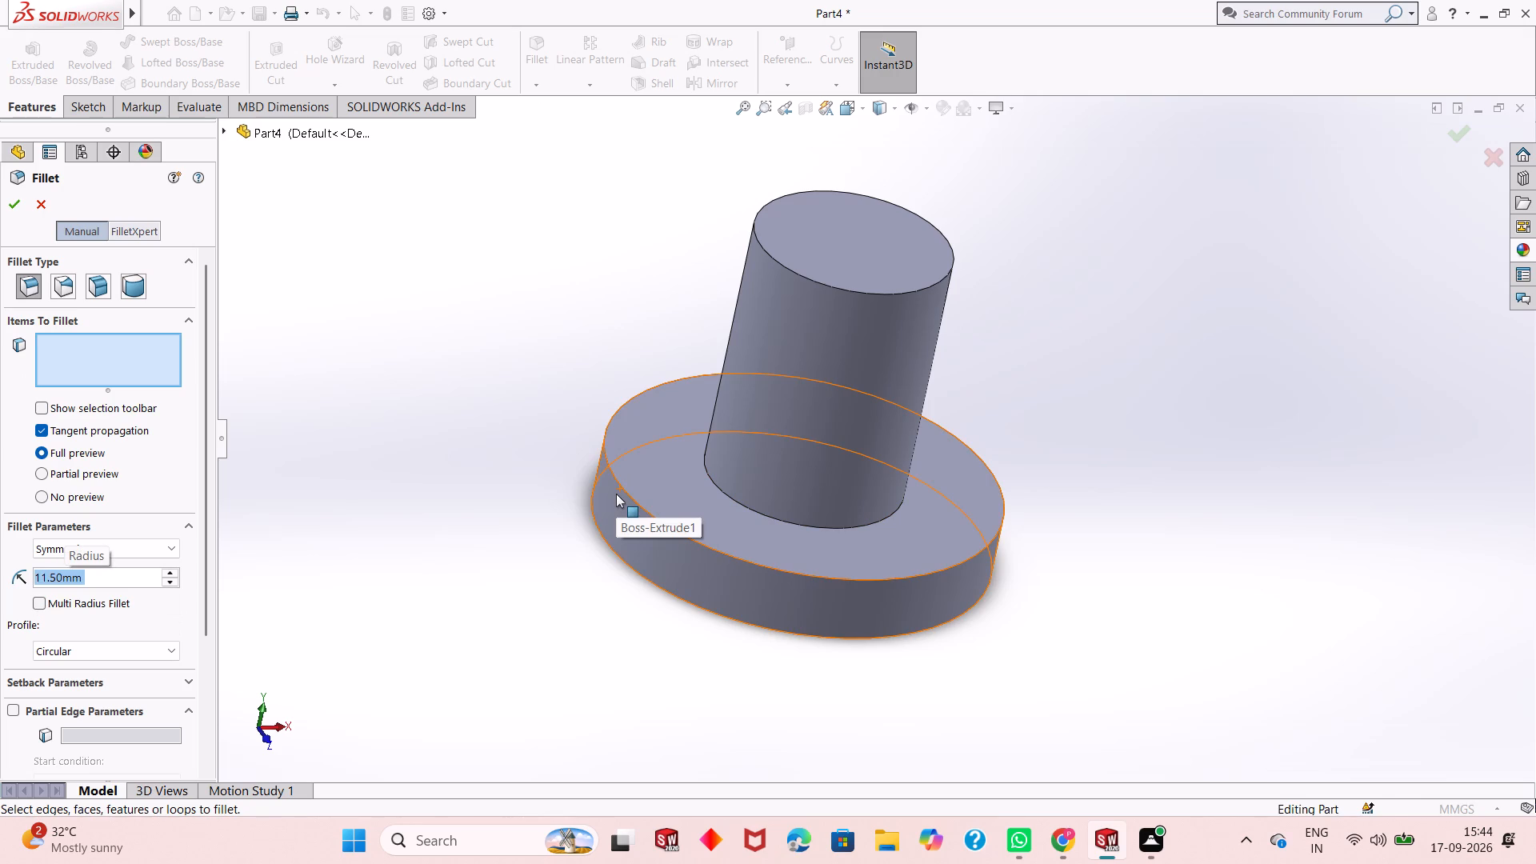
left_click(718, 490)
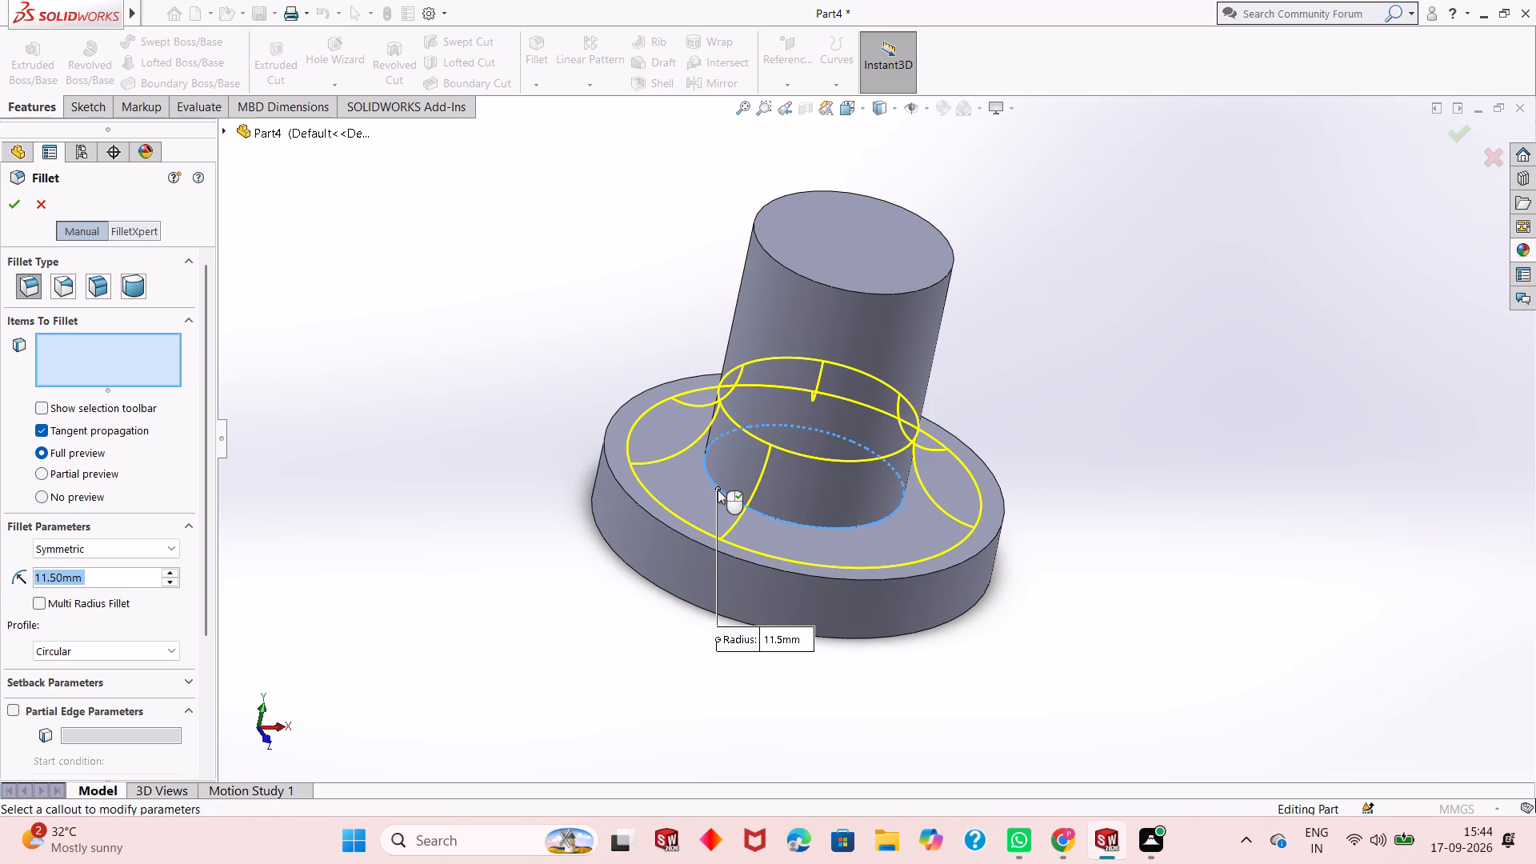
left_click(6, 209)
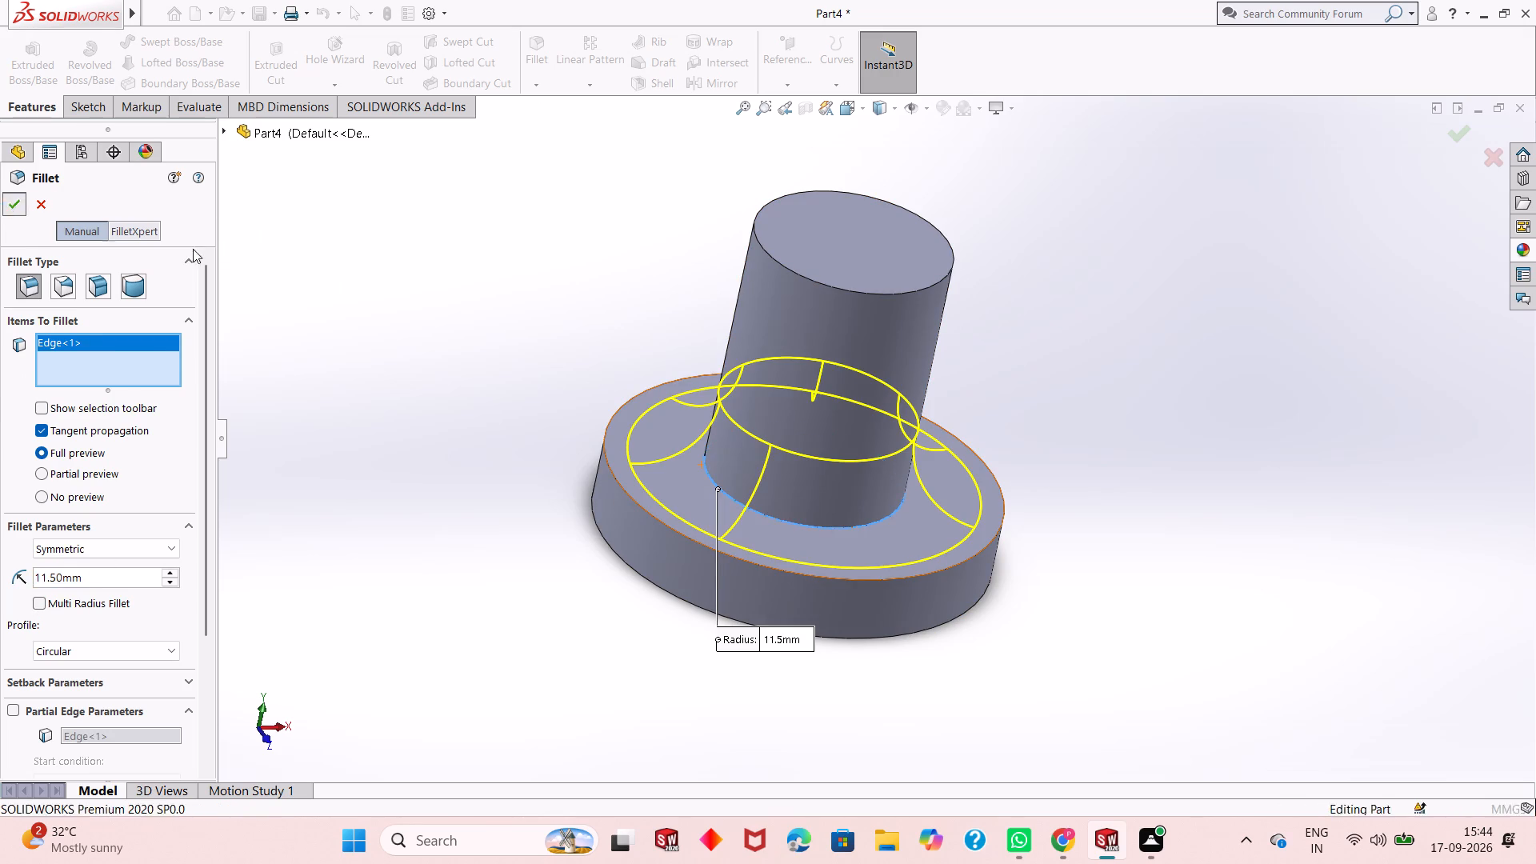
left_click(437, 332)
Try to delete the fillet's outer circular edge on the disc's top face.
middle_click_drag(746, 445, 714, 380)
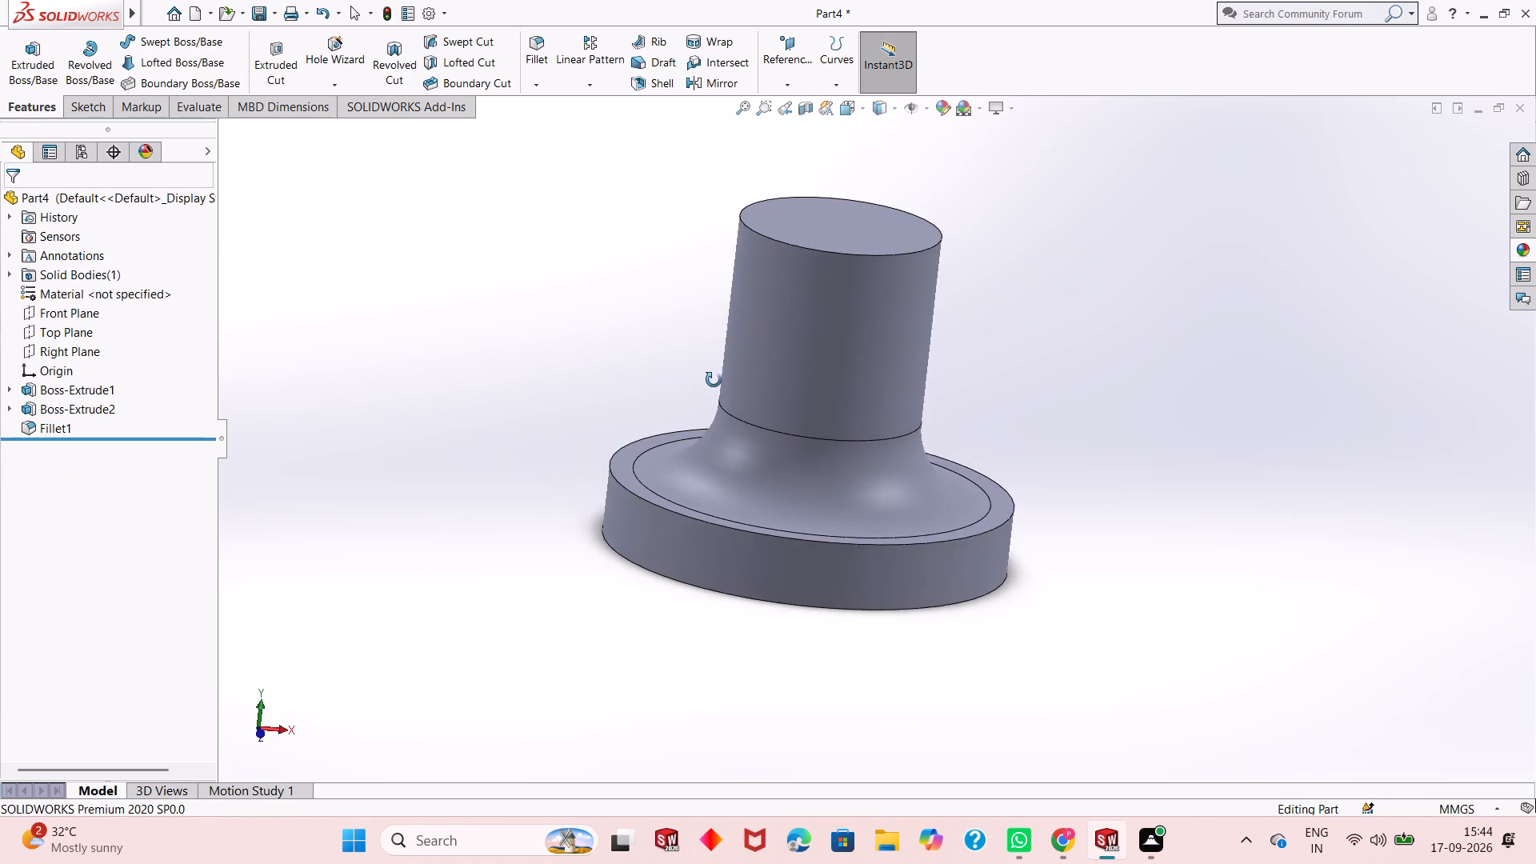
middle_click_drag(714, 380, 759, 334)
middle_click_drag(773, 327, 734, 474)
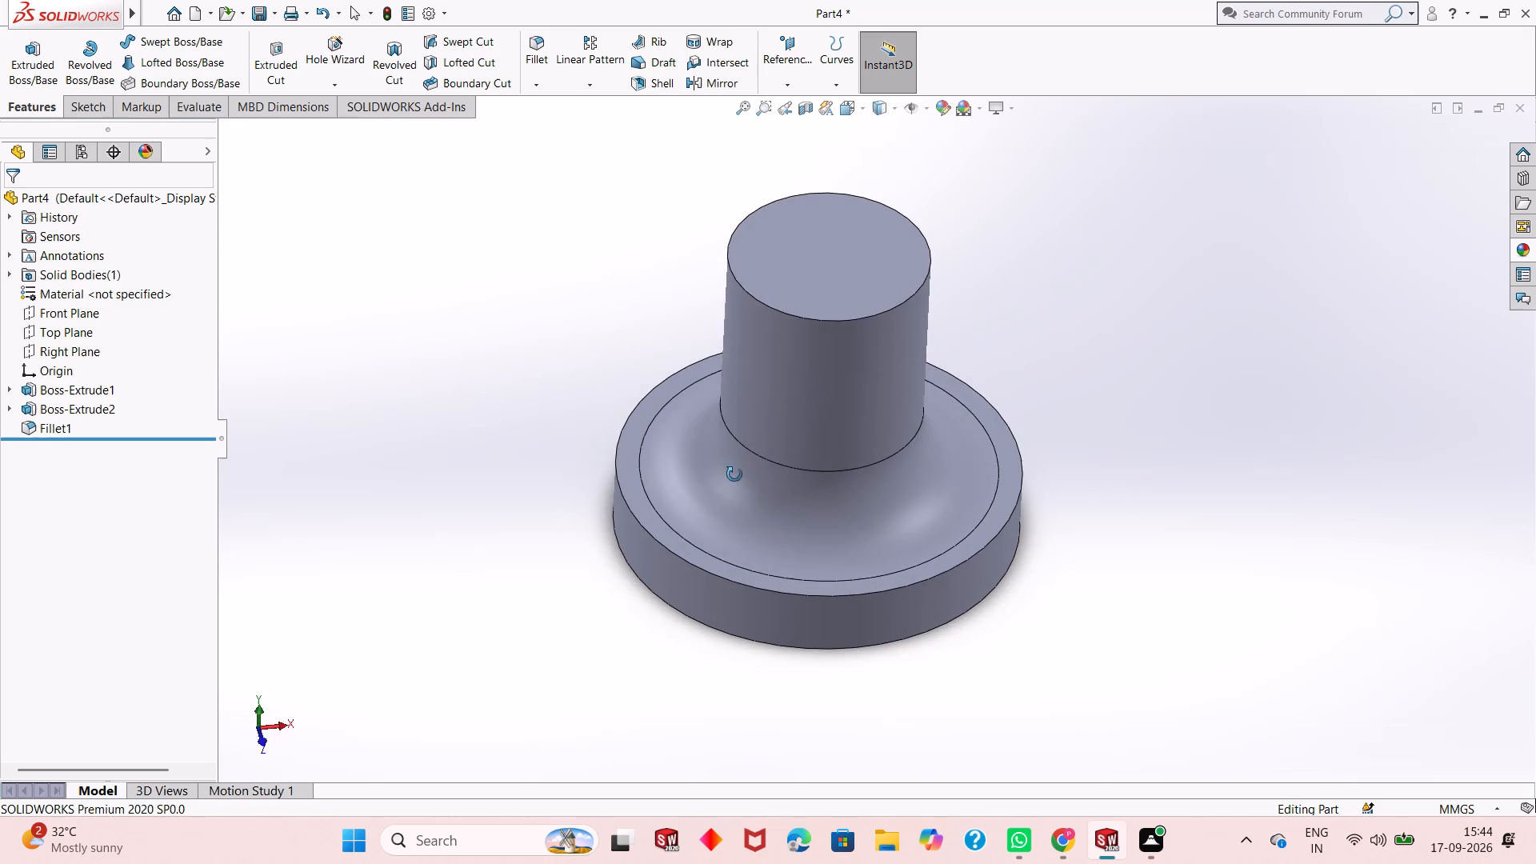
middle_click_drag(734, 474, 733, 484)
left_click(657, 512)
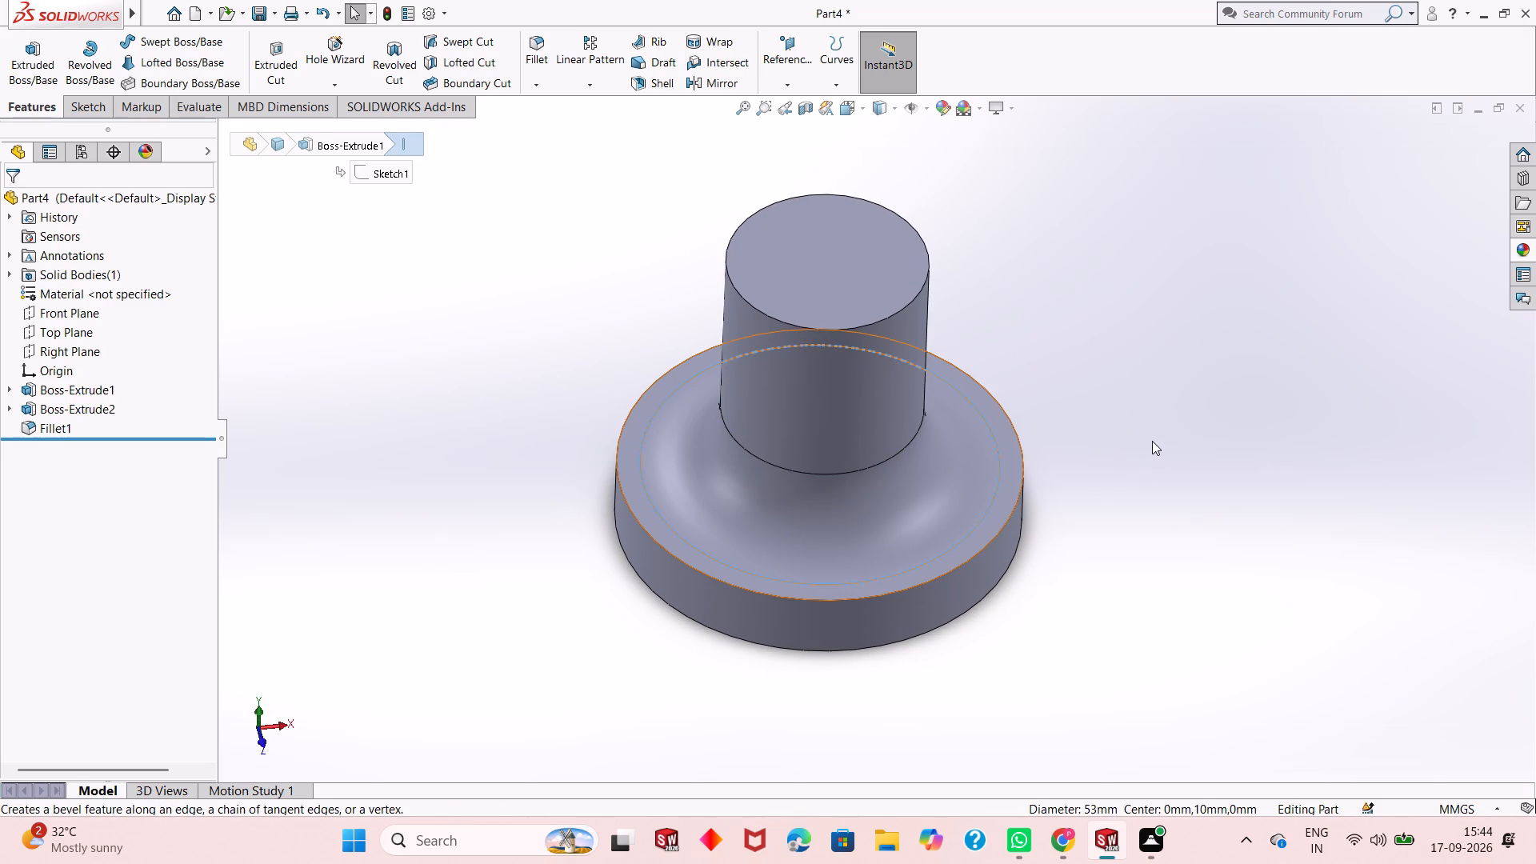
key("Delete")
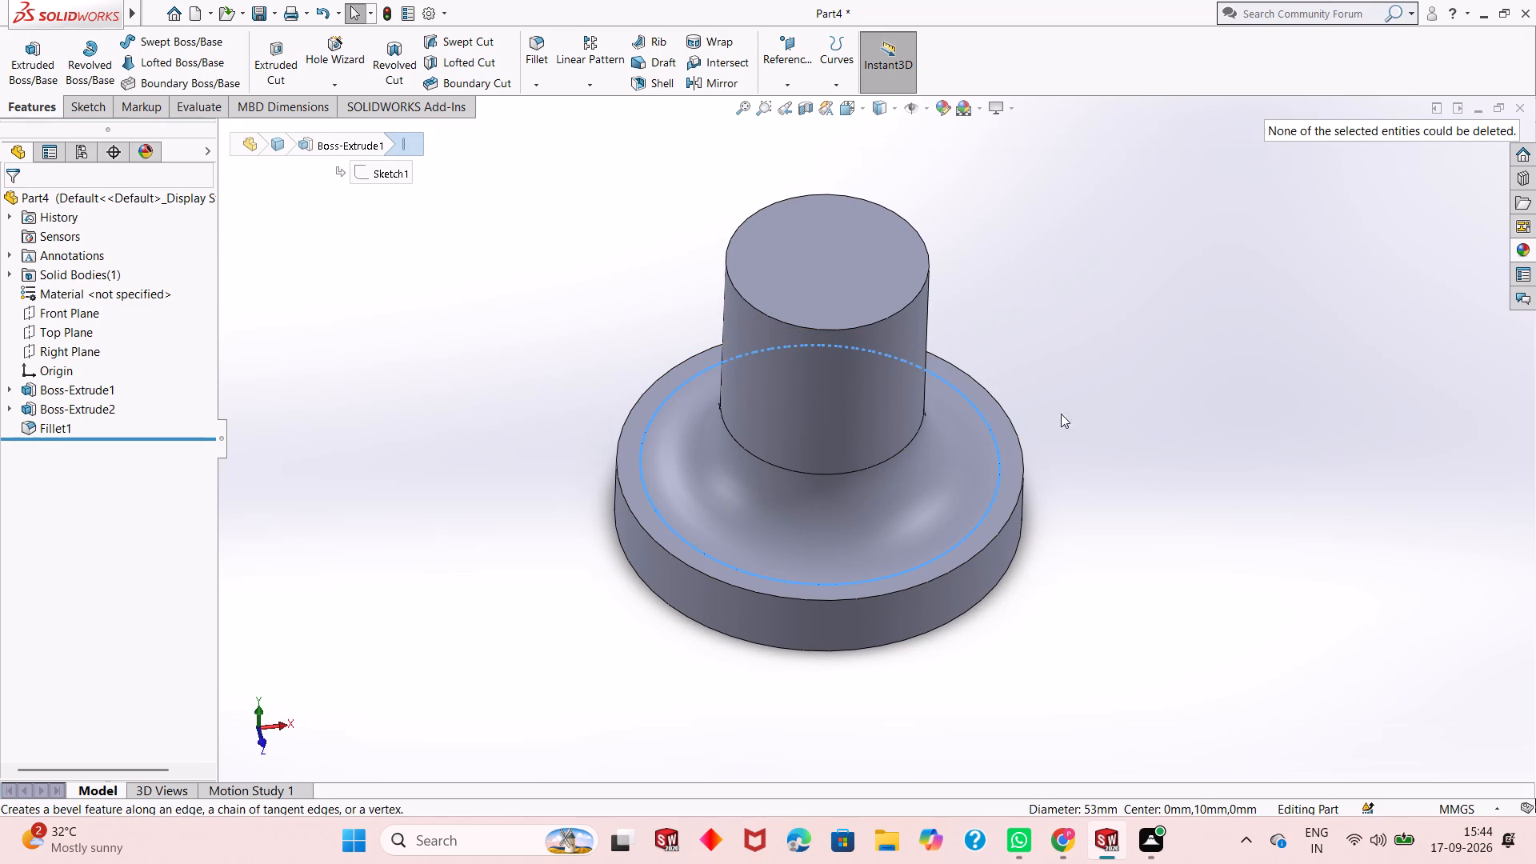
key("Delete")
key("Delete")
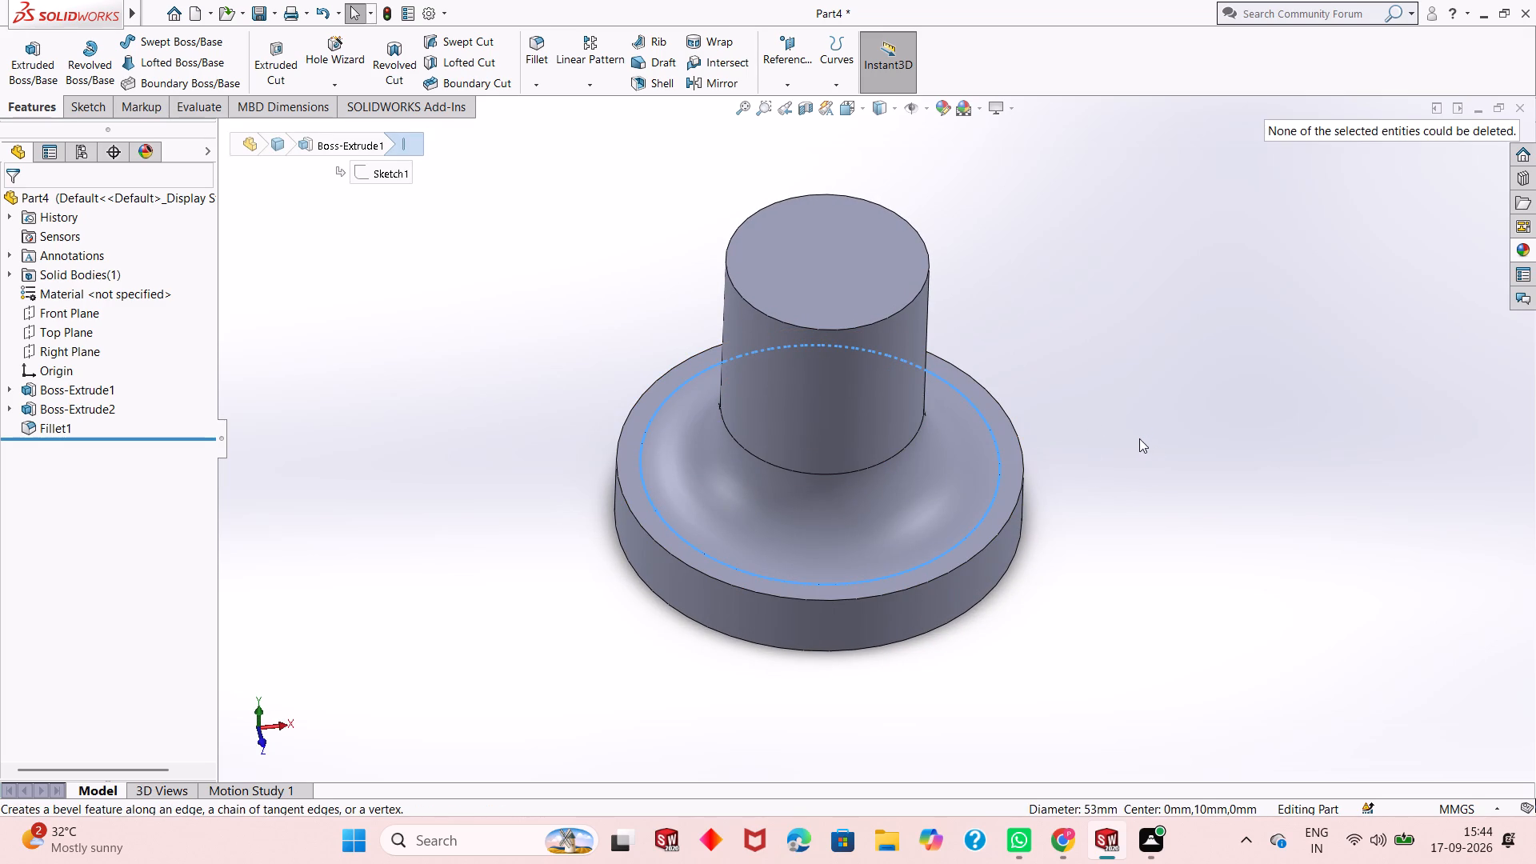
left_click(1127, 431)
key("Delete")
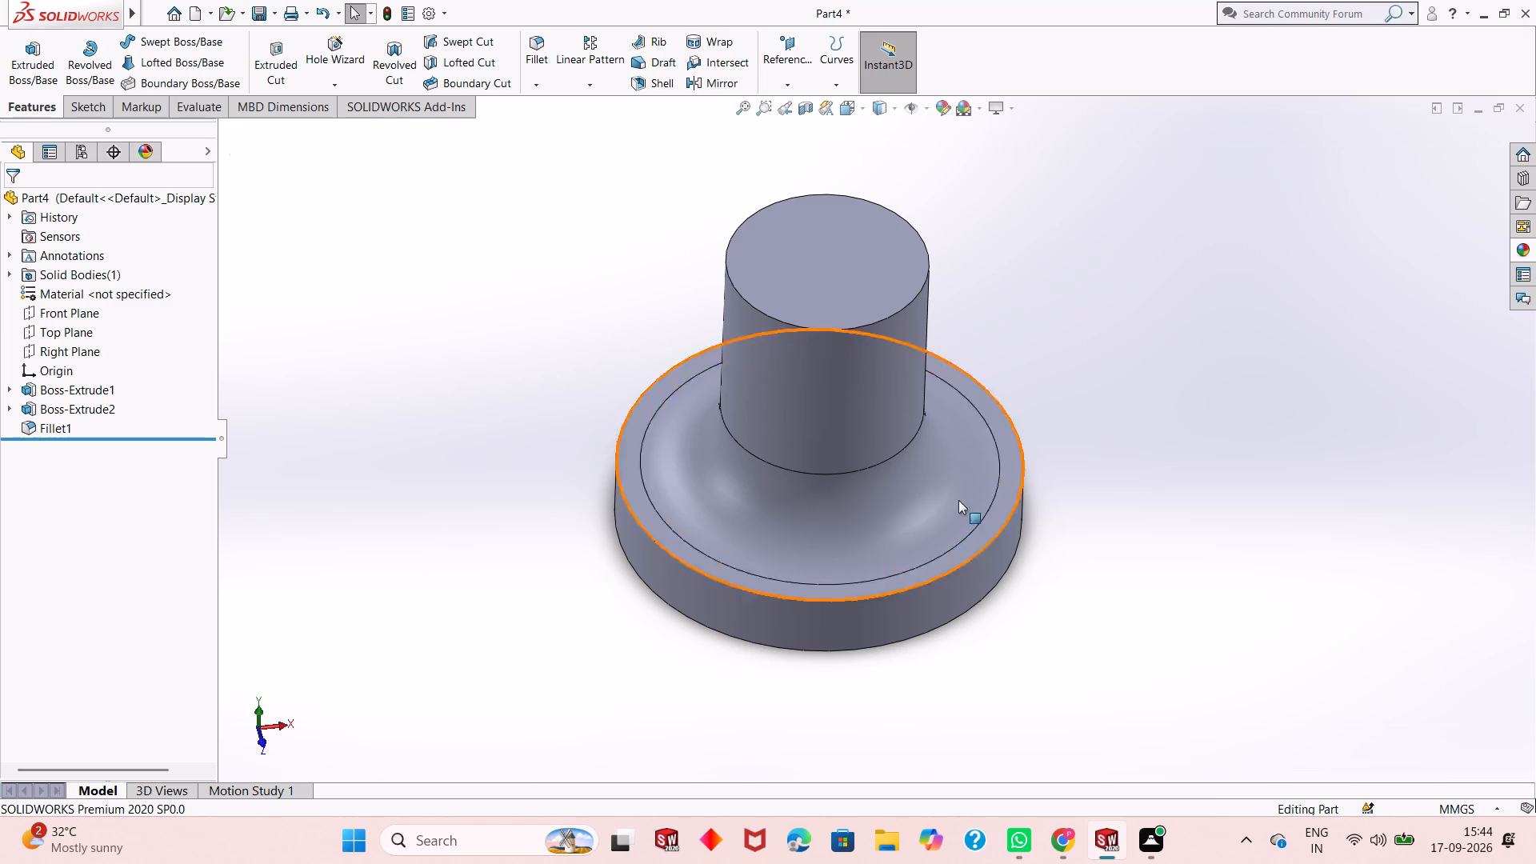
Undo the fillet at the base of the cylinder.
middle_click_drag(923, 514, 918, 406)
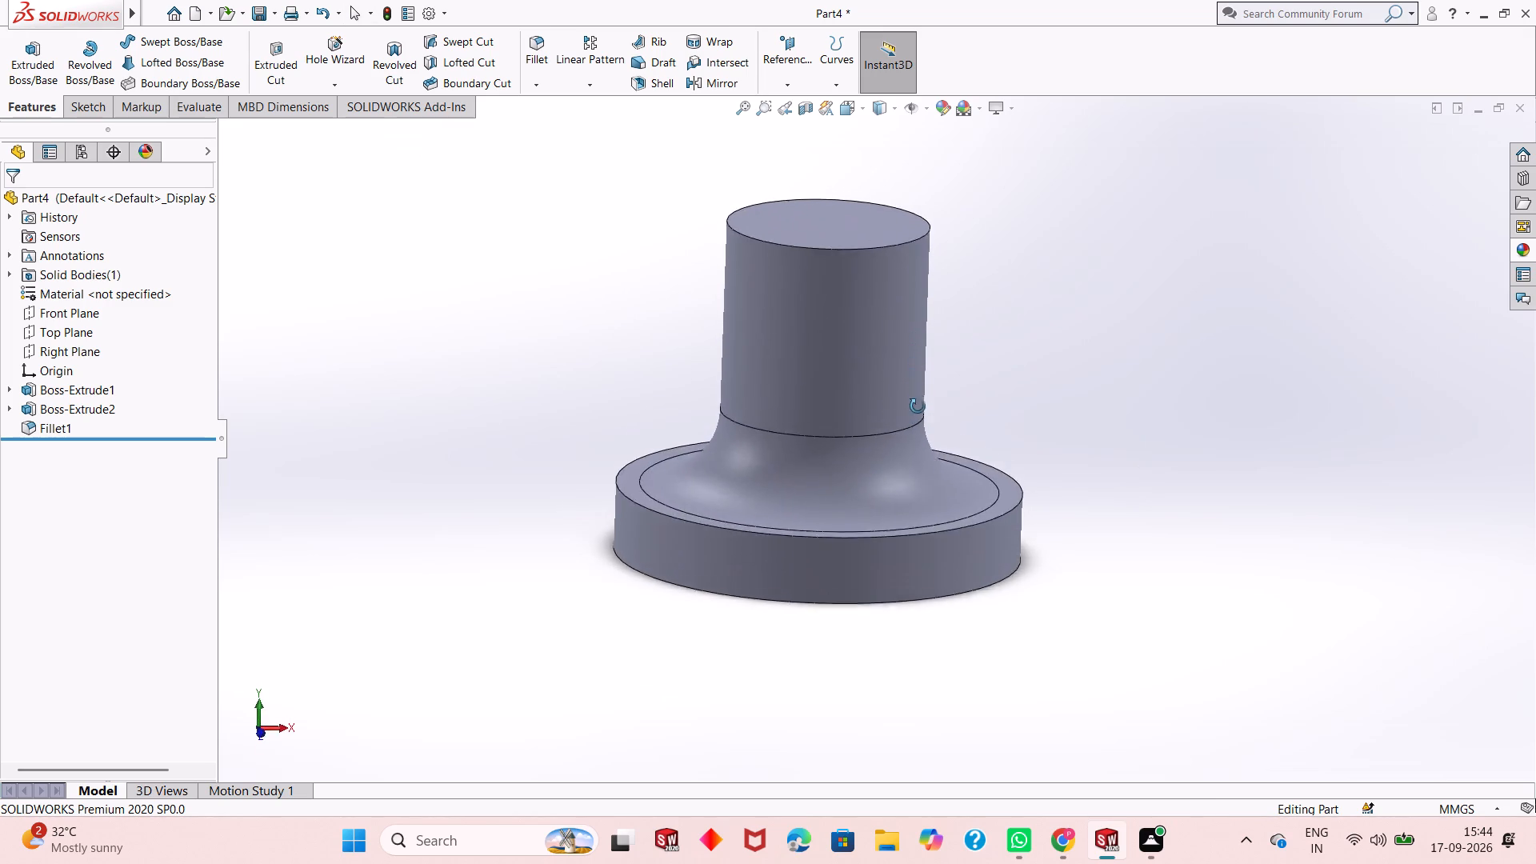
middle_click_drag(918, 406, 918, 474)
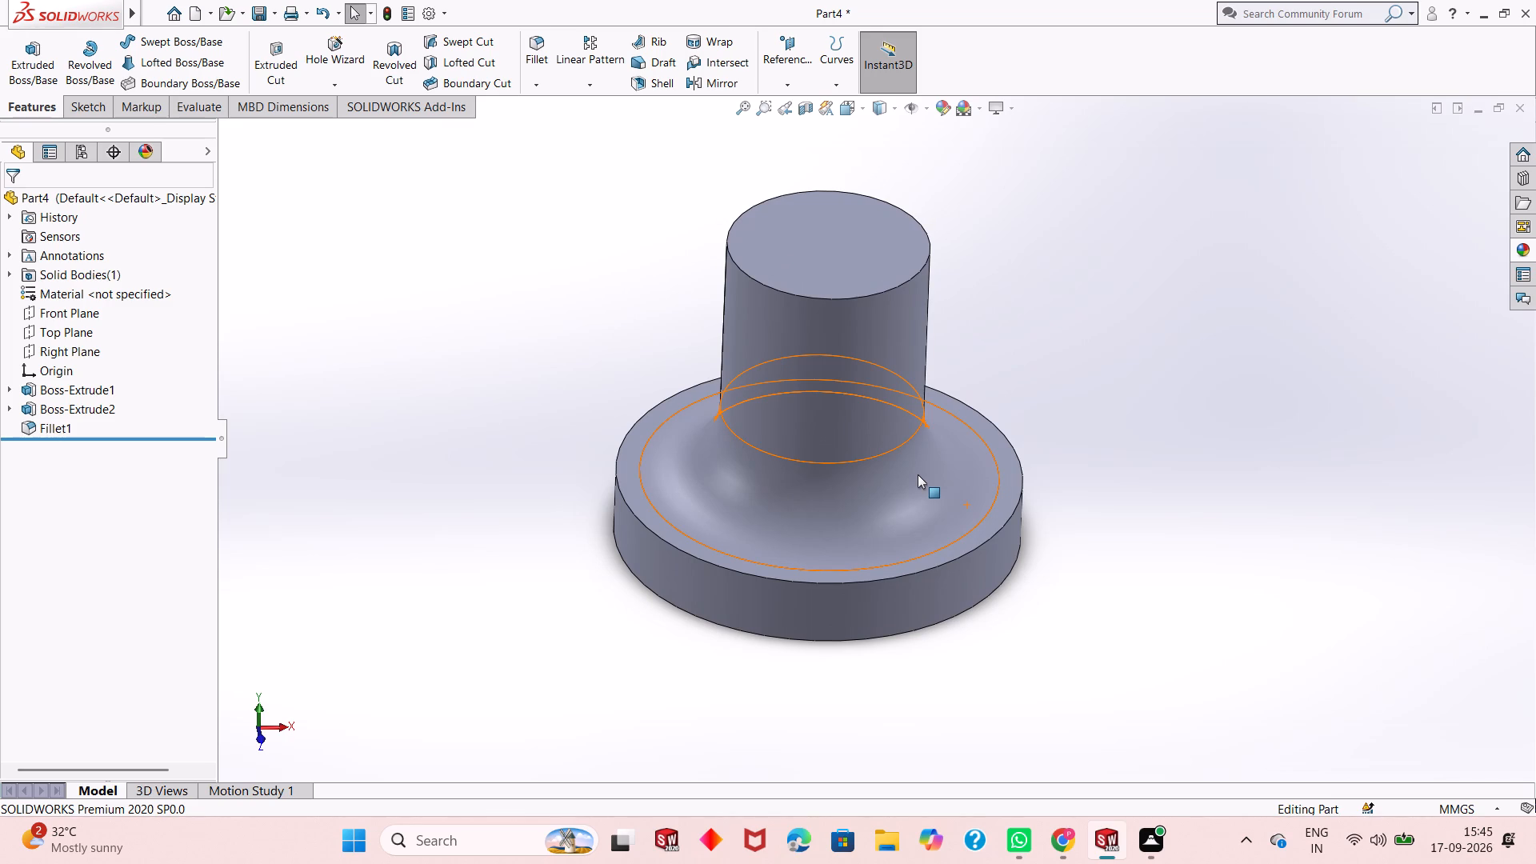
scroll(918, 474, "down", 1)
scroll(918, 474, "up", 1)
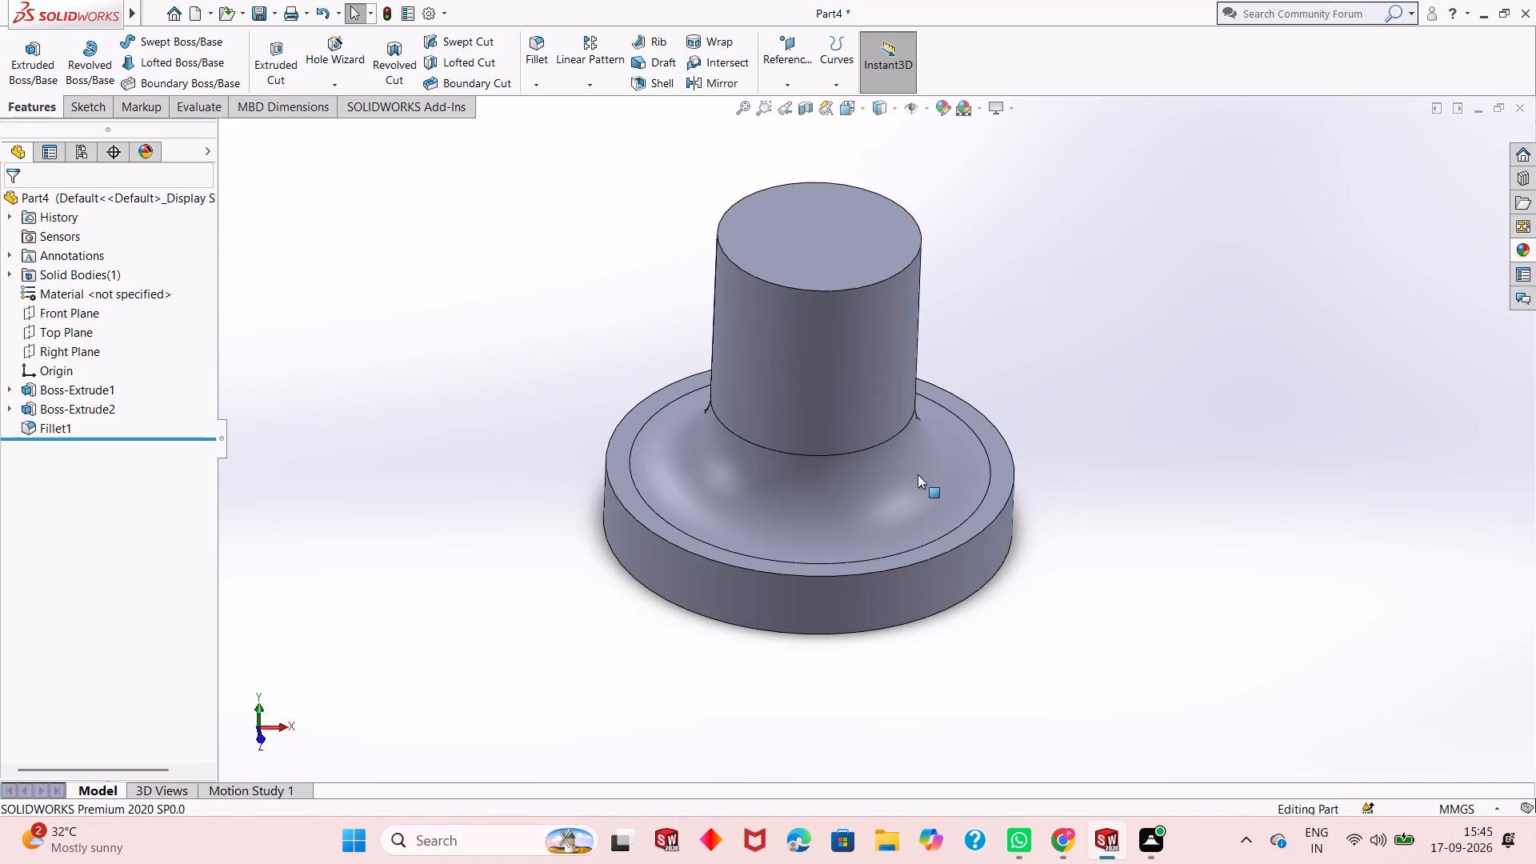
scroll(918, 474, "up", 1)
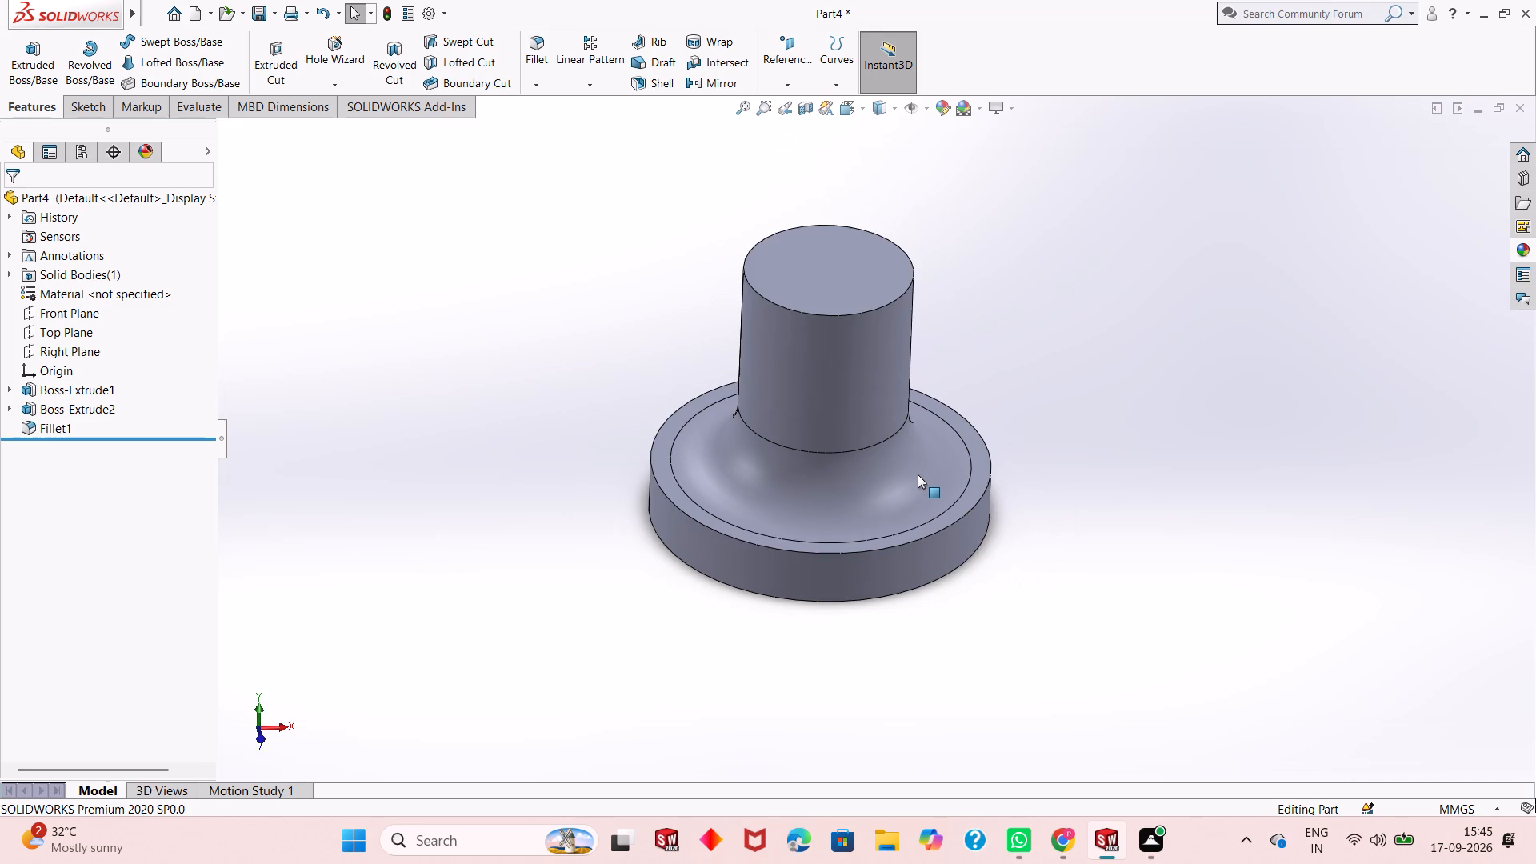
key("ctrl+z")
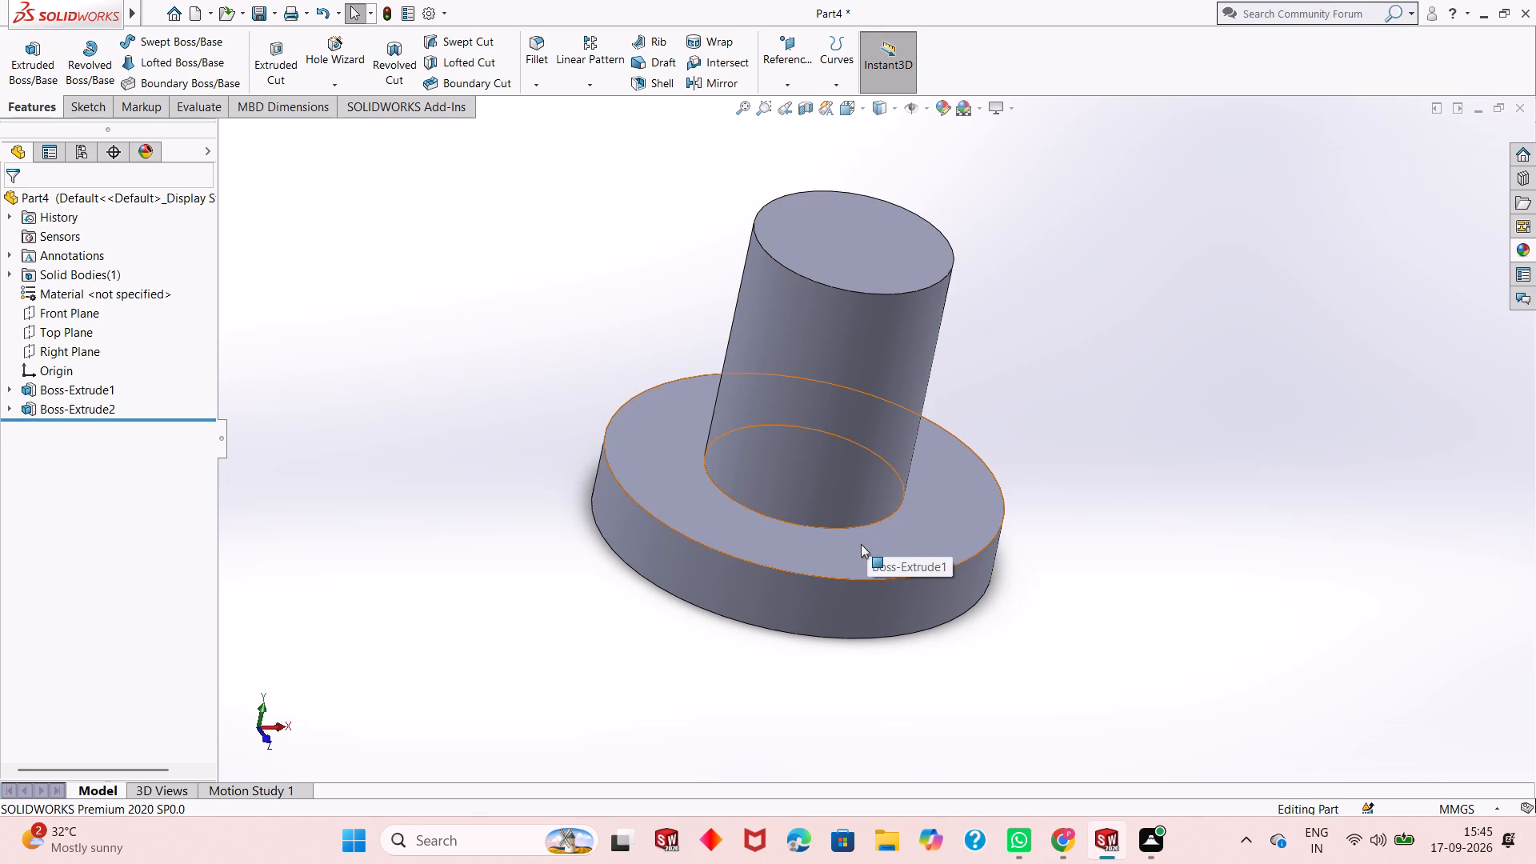
Examine the disc and its central cylinder from several angles, including from the side and above.
scroll(861, 545, "down", 1)
scroll(861, 545, "up", 1)
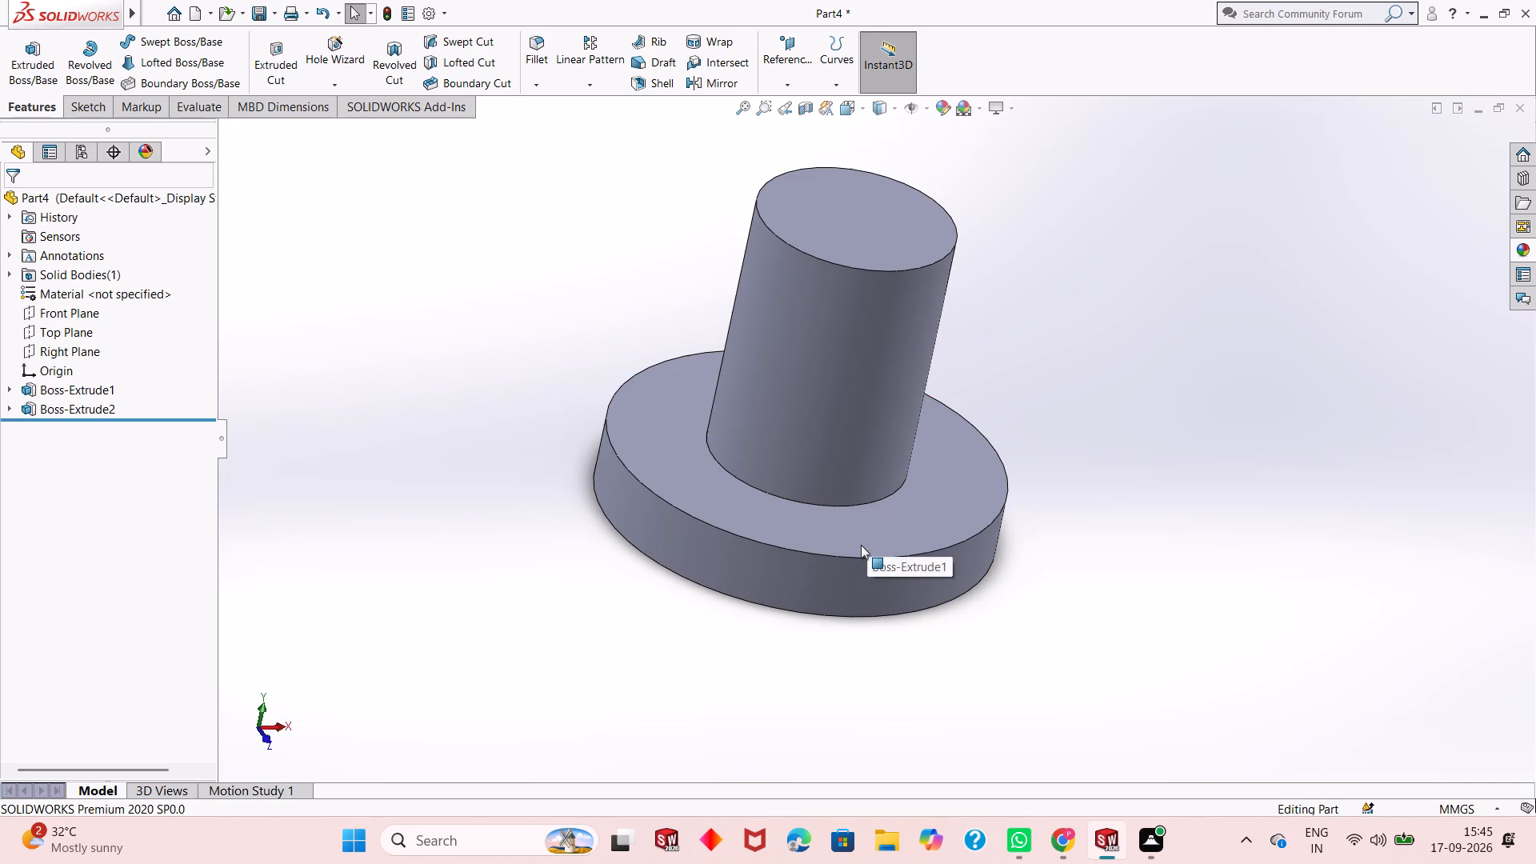
scroll(861, 545, "up", 1)
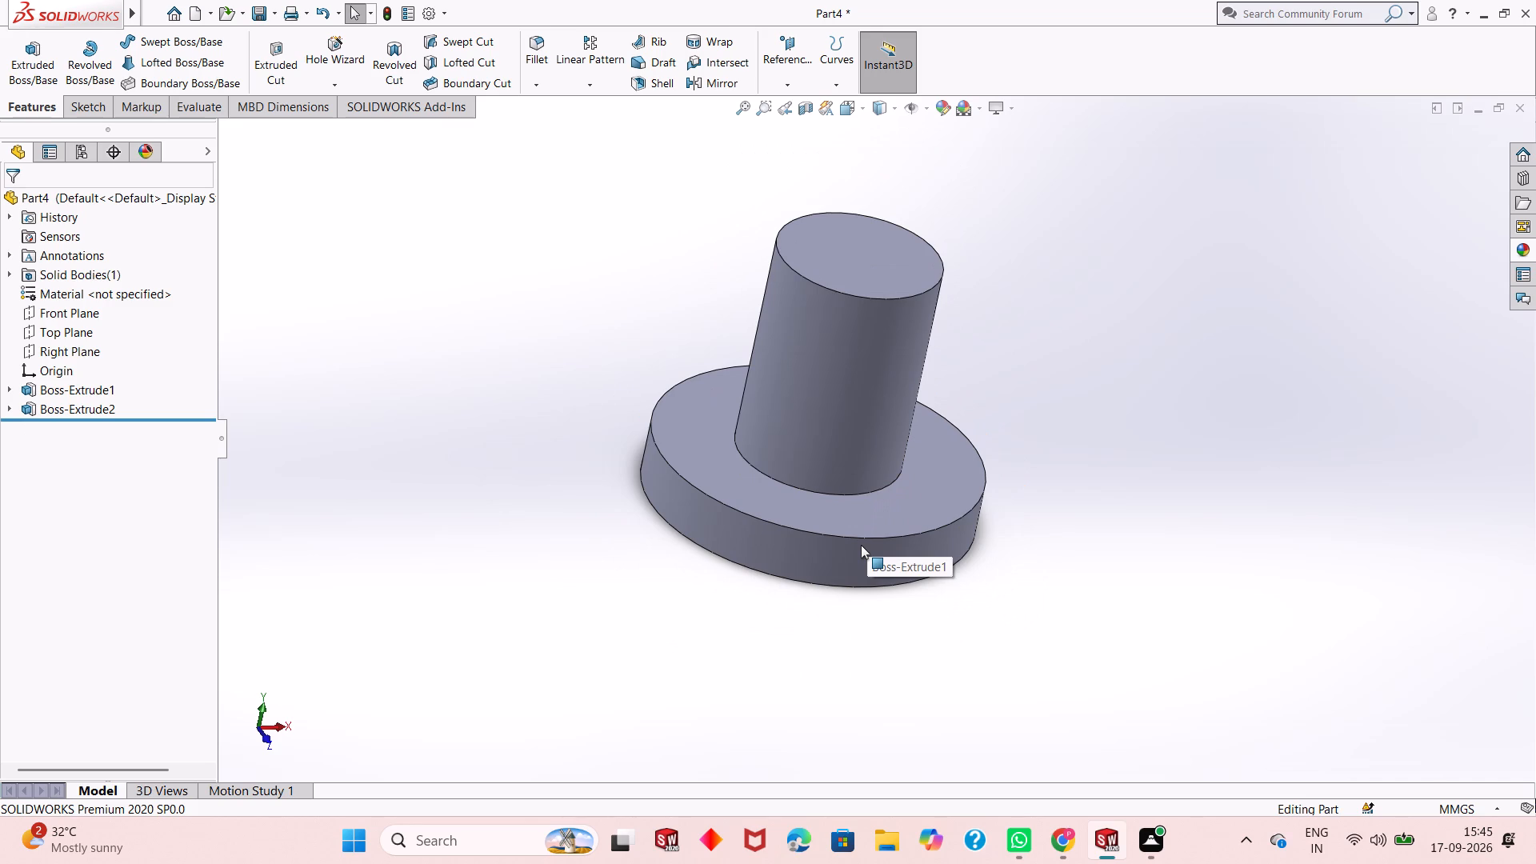
scroll(861, 545, "up", 2)
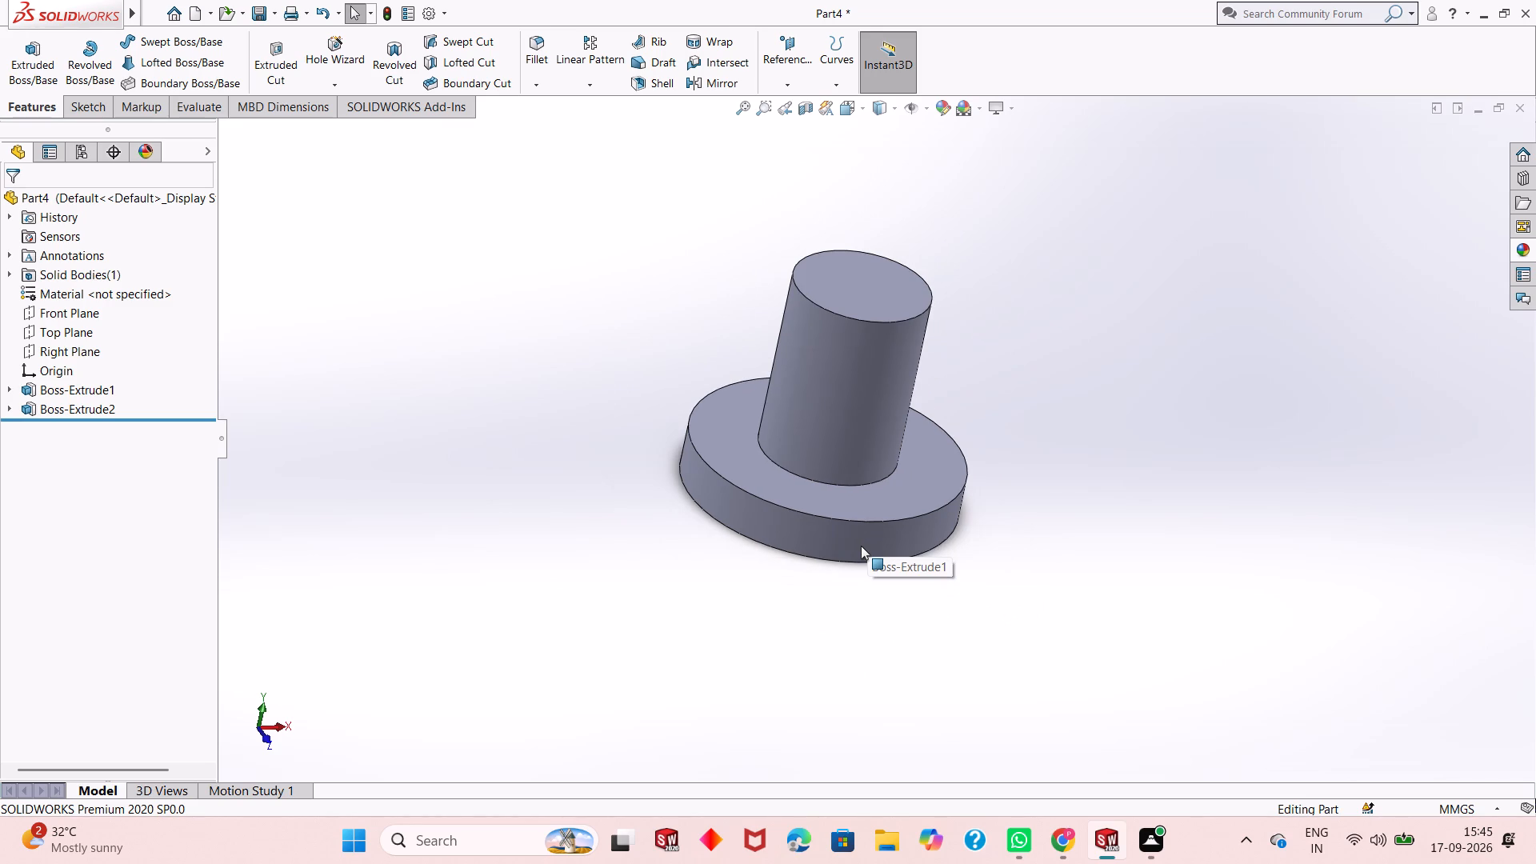
scroll(861, 546, "down", 2)
middle_click_drag(861, 546, 754, 586)
middle_click_drag(837, 575, 827, 532)
scroll(827, 530, "up", 3)
scroll(869, 370, "down", 4)
middle_click_drag(975, 547, 954, 565)
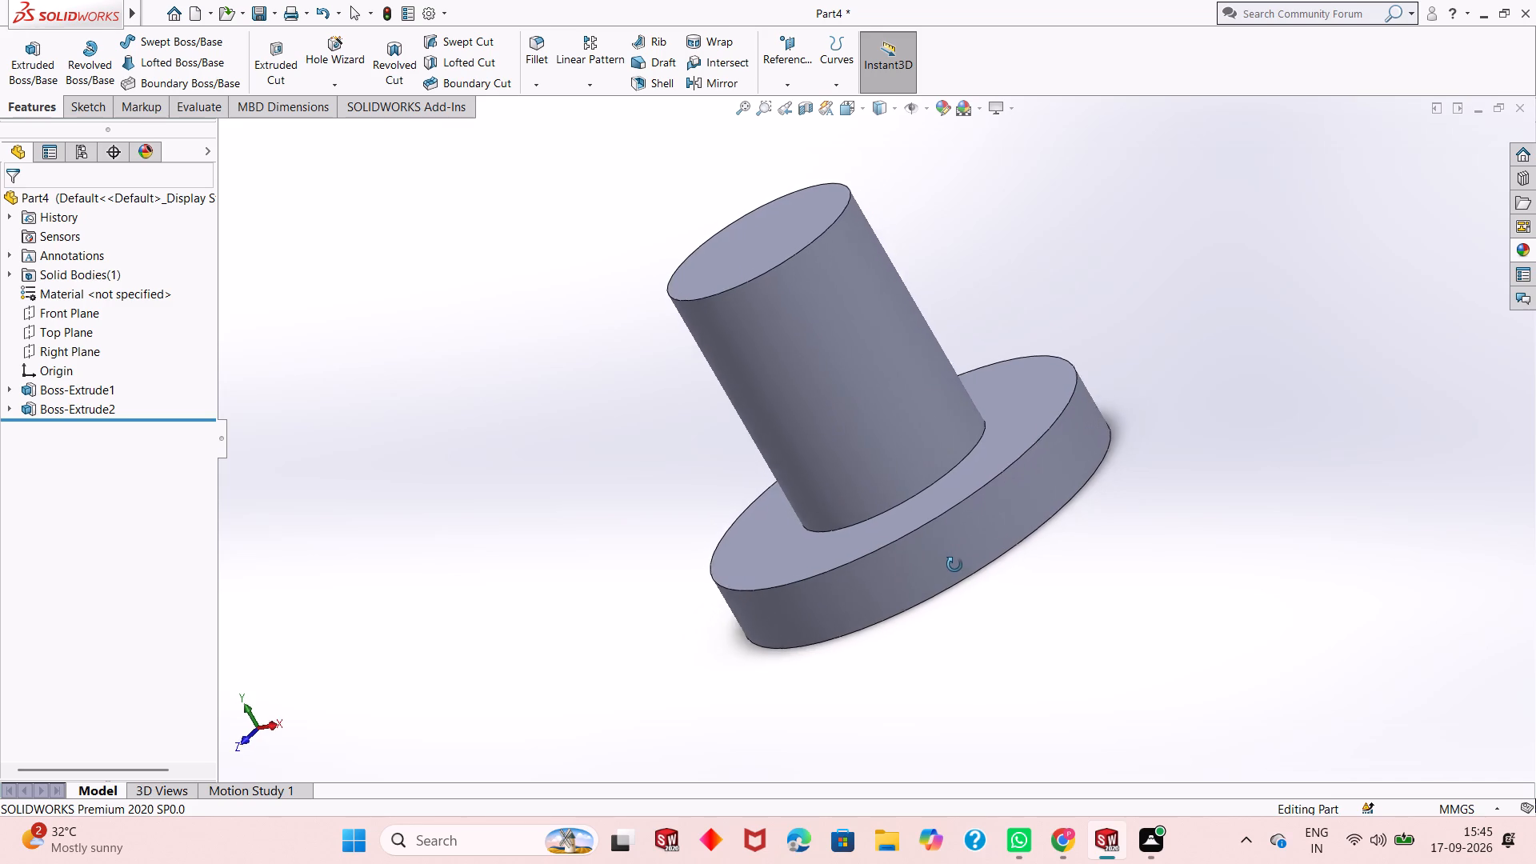
middle_click_drag(954, 565, 977, 729)
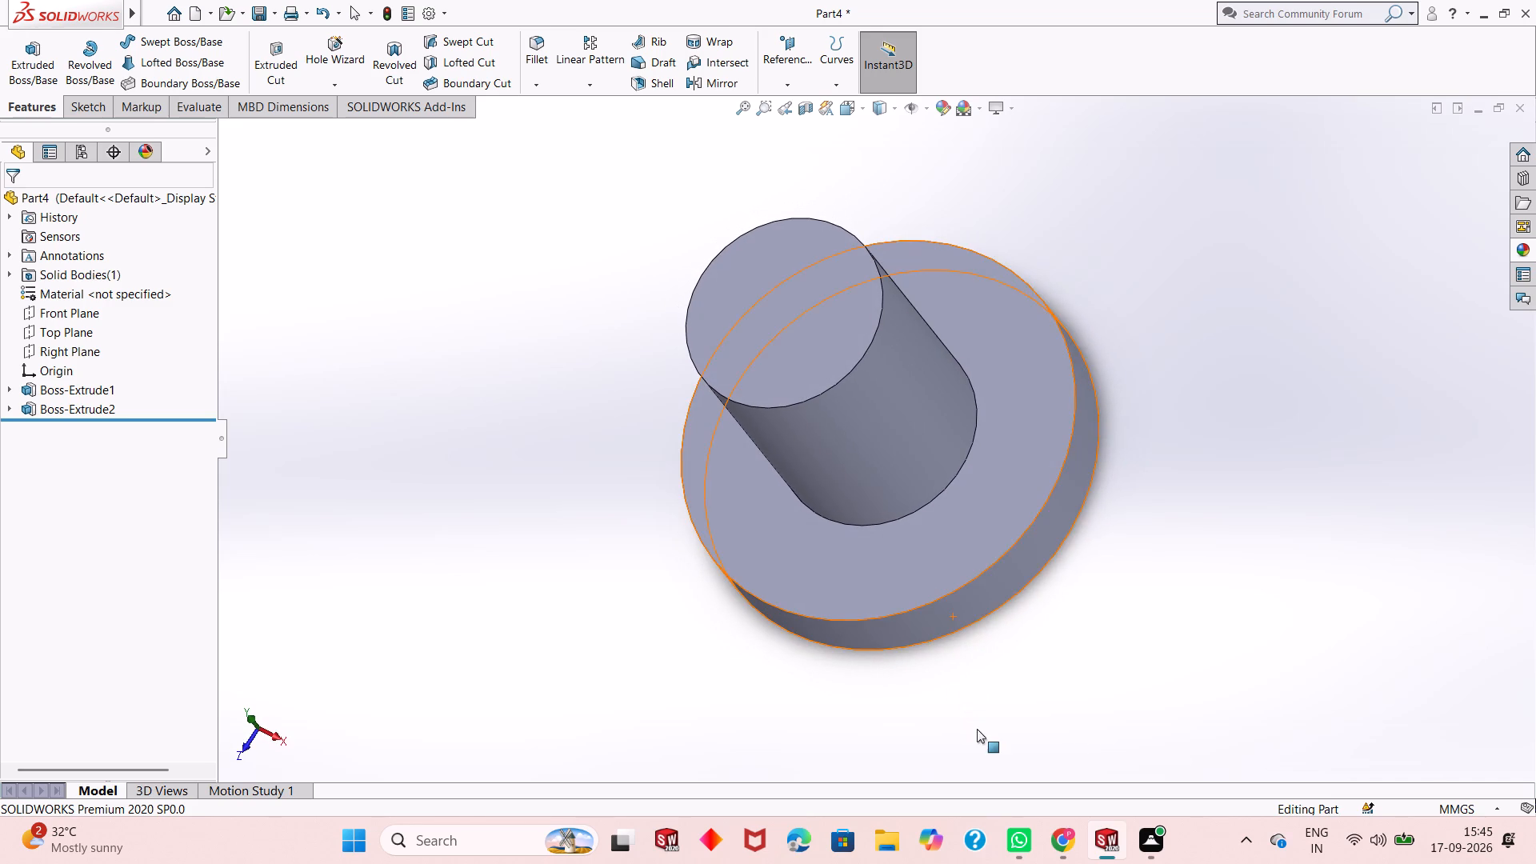
middle_click_drag(965, 672, 1050, 562)
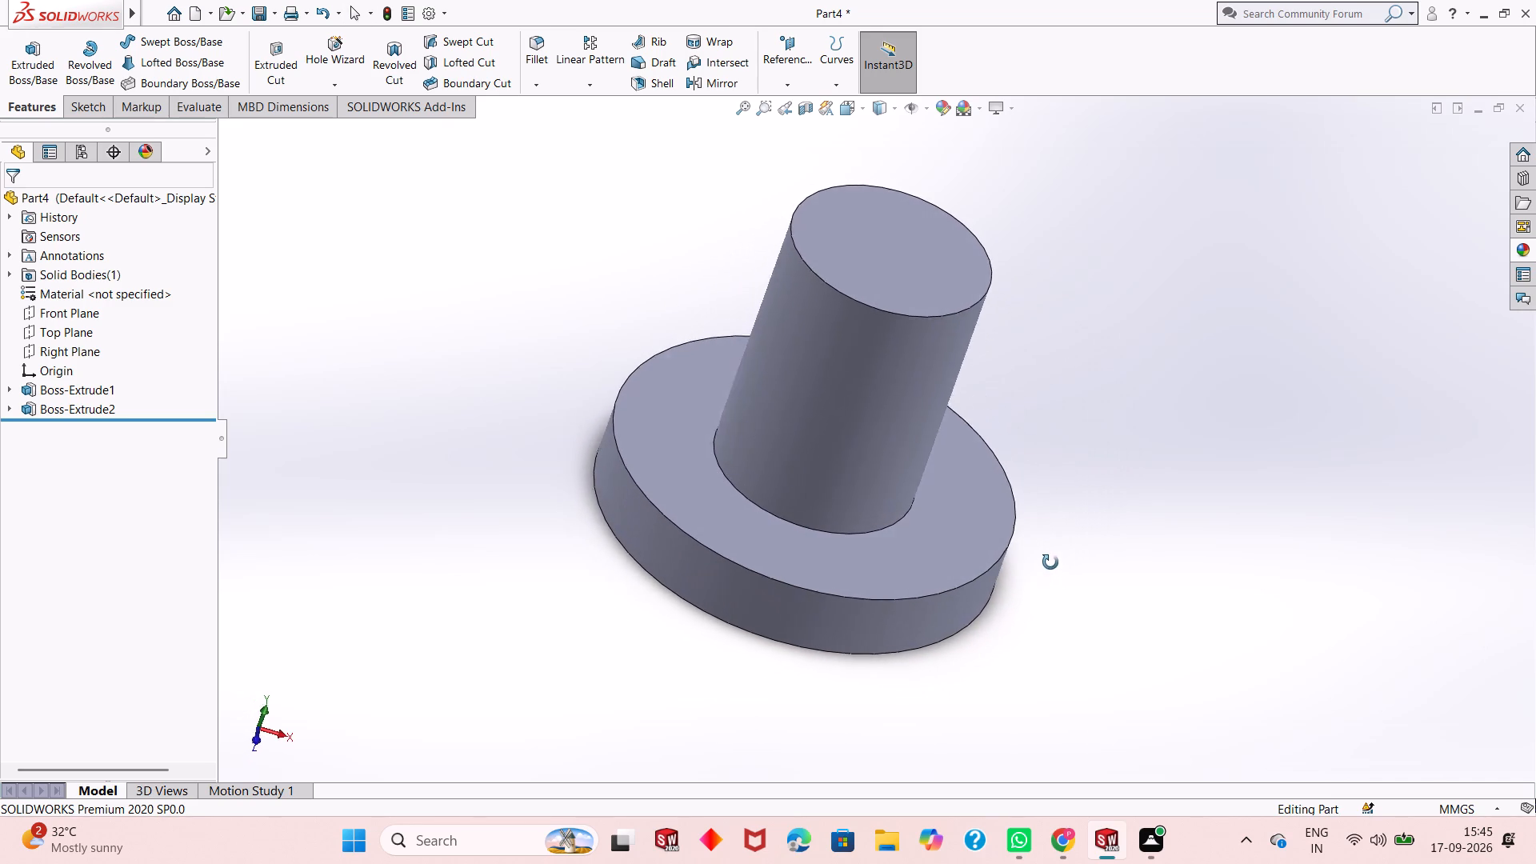
middle_click_drag(1050, 562, 1052, 560)
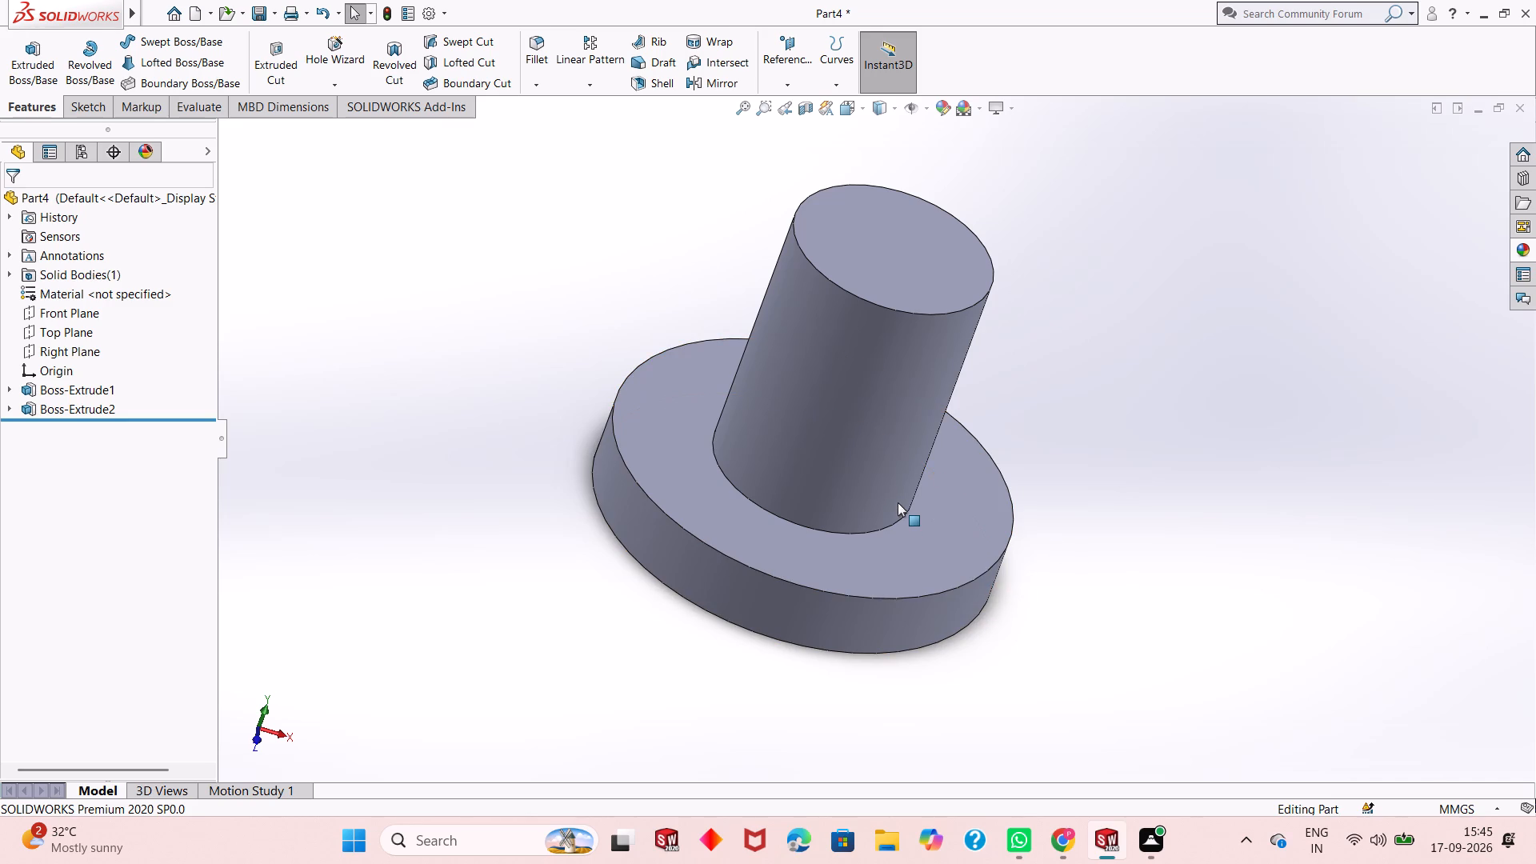
middle_click_drag(898, 502, 899, 348)
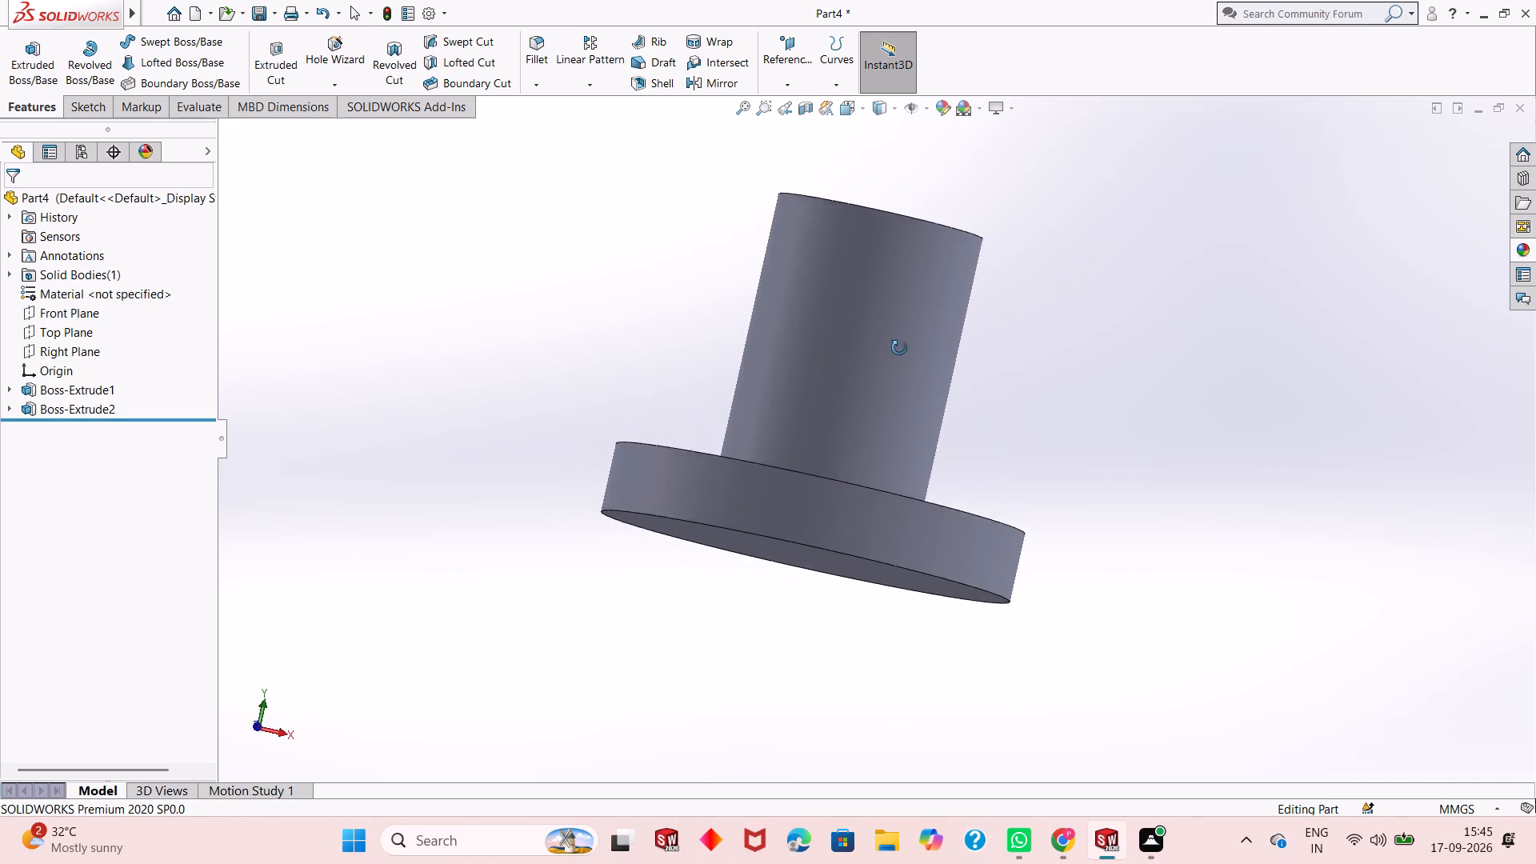
middle_click_drag(899, 348, 812, 342)
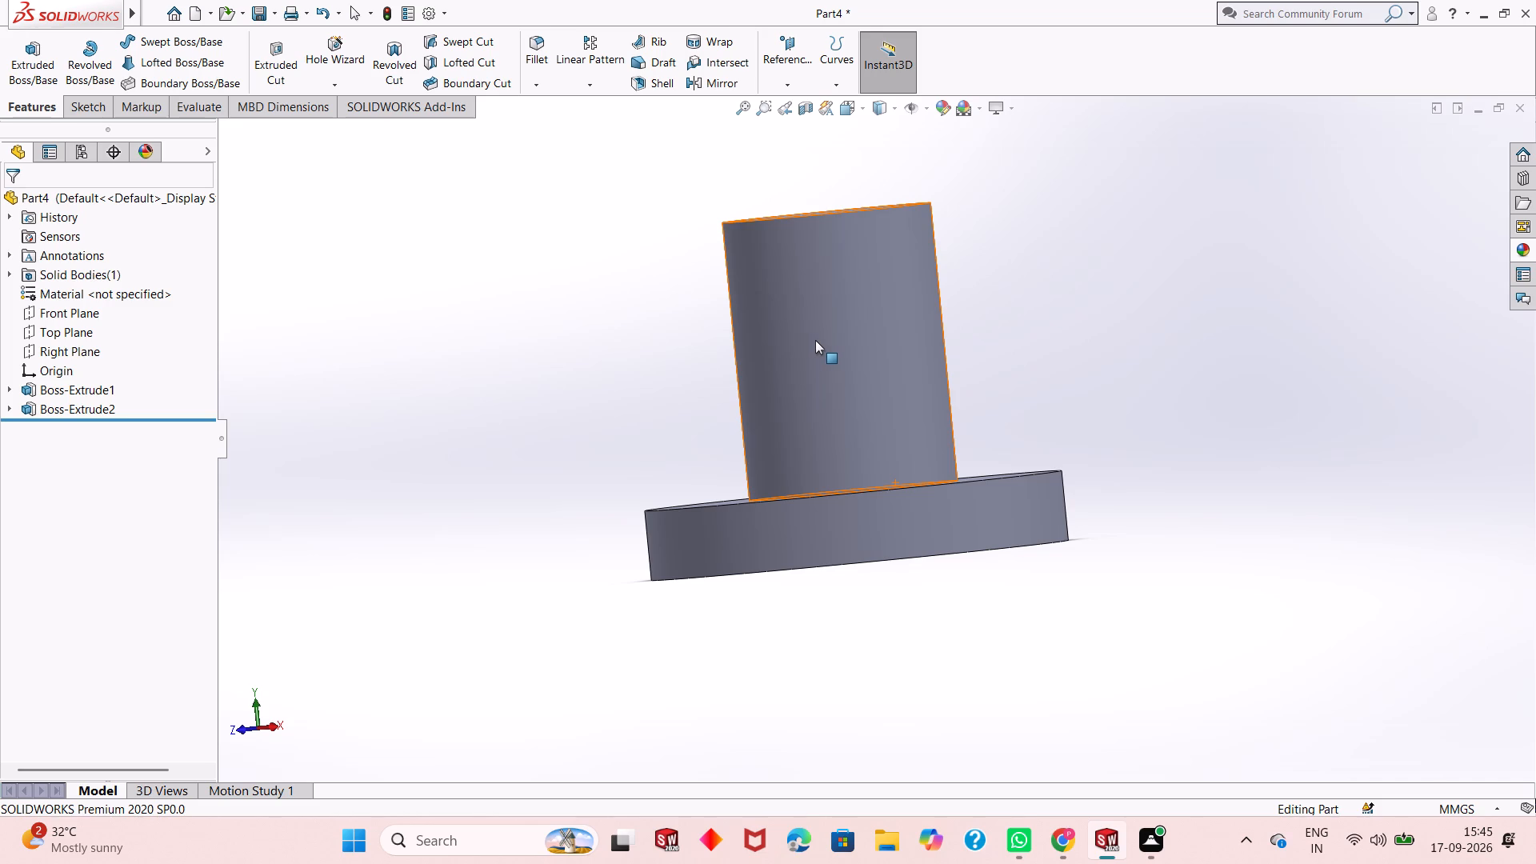
middle_click_drag(826, 334, 832, 453)
Undo the cylinder's extrusion and the diameter dimension of the inner circle, going back to the sketch on the disc's top face.
key("ctrl+z")
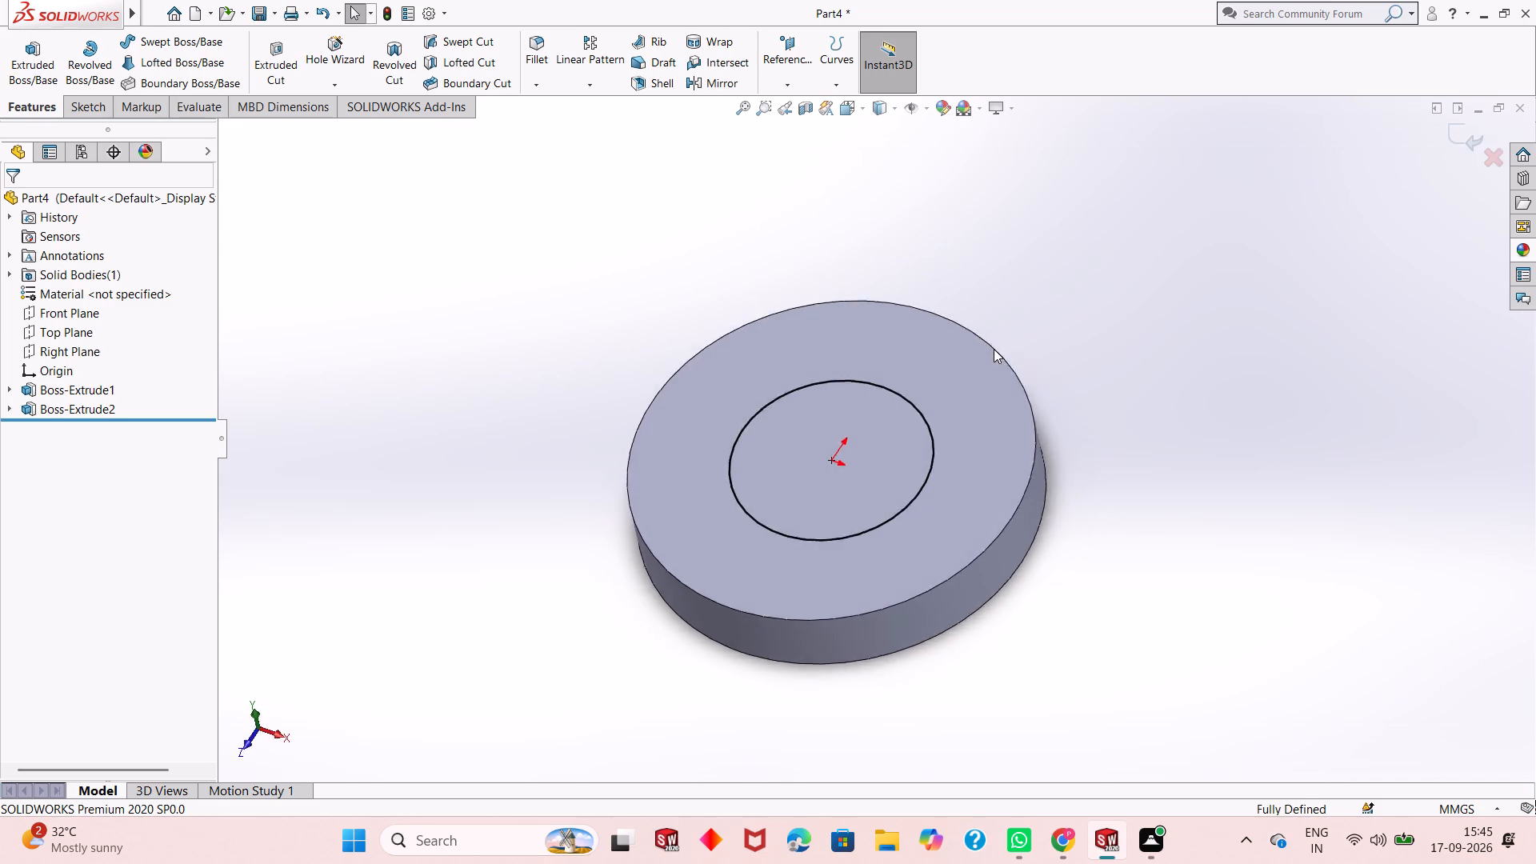
key("ctrl+z")
key("ctrl+z")
key("ctrl+z")
left_click(994, 349, "ctrl")
key("ctrl+z")
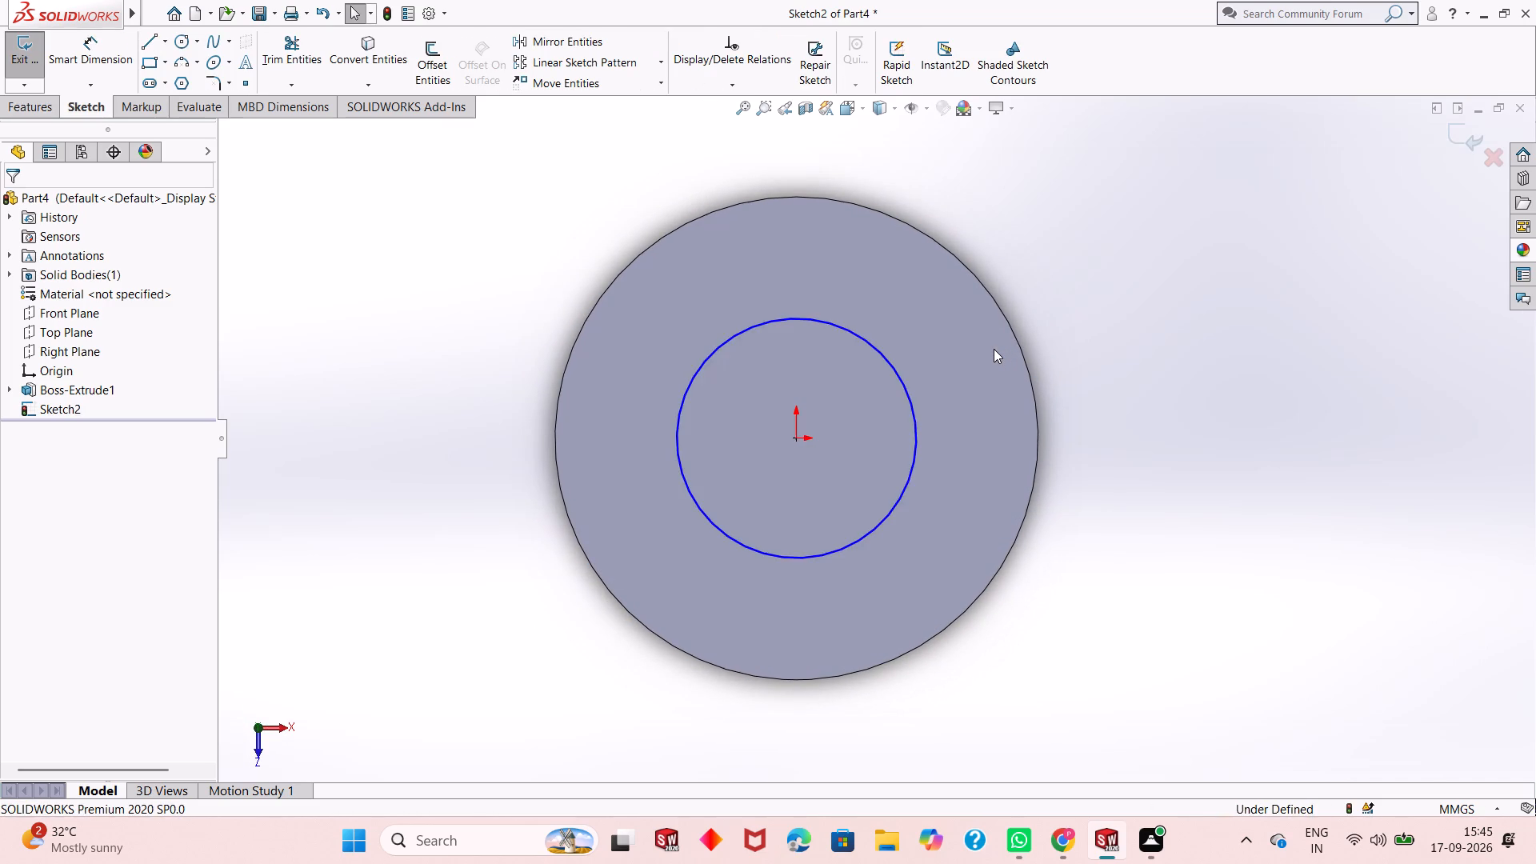
Undo the inner circle and the sketch on the disc's top face.
key("ctrl+z")
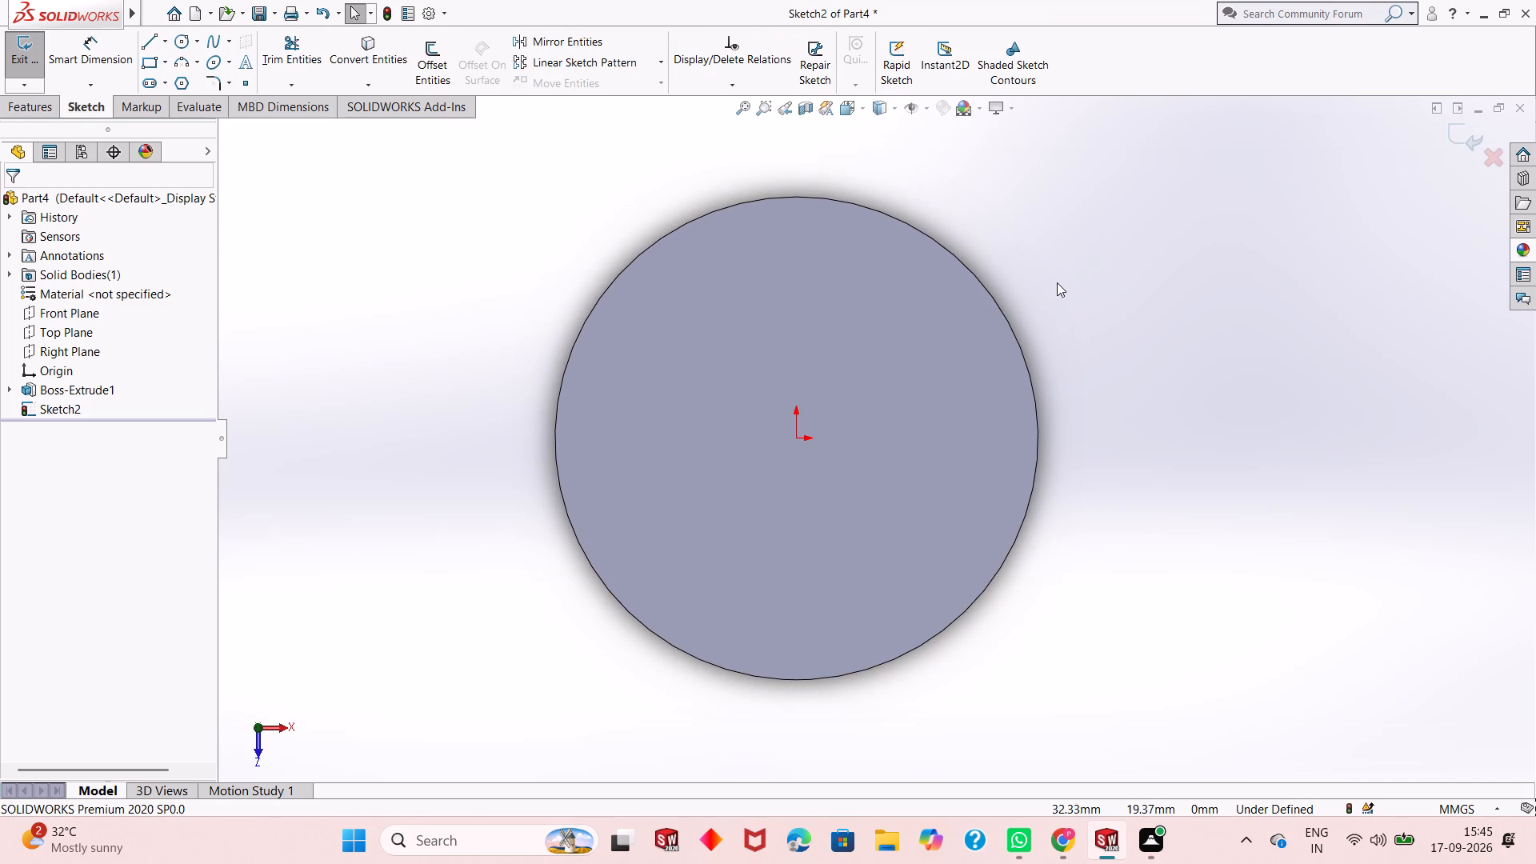
key("ctrl+z")
Create a reference plane offset 50 mm from the Top Plane, above the disc.
left_click(778, 82)
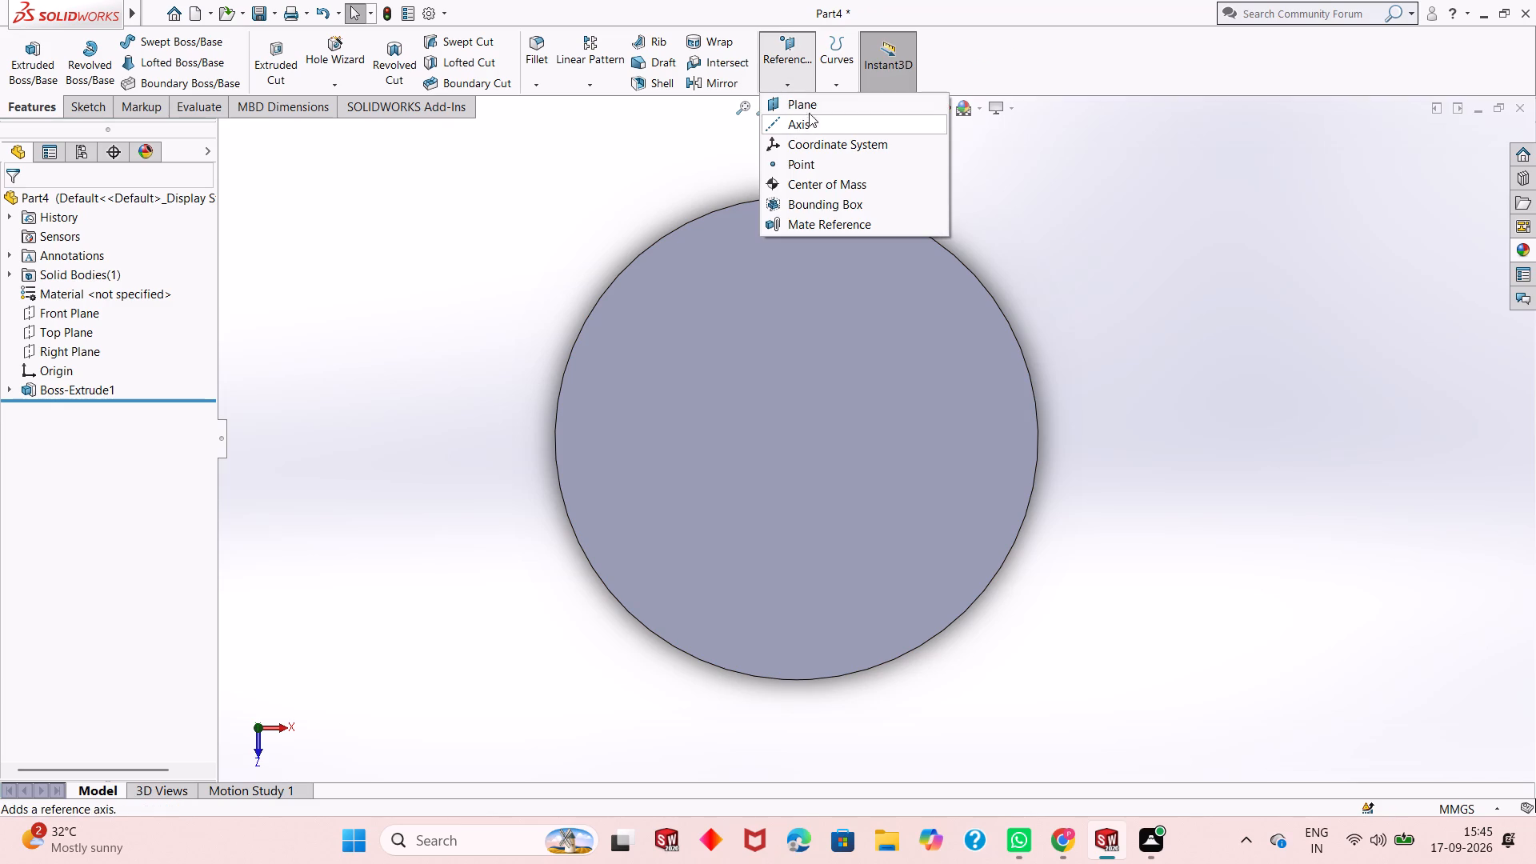
left_click(813, 108)
middle_click_drag(862, 500, 882, 299)
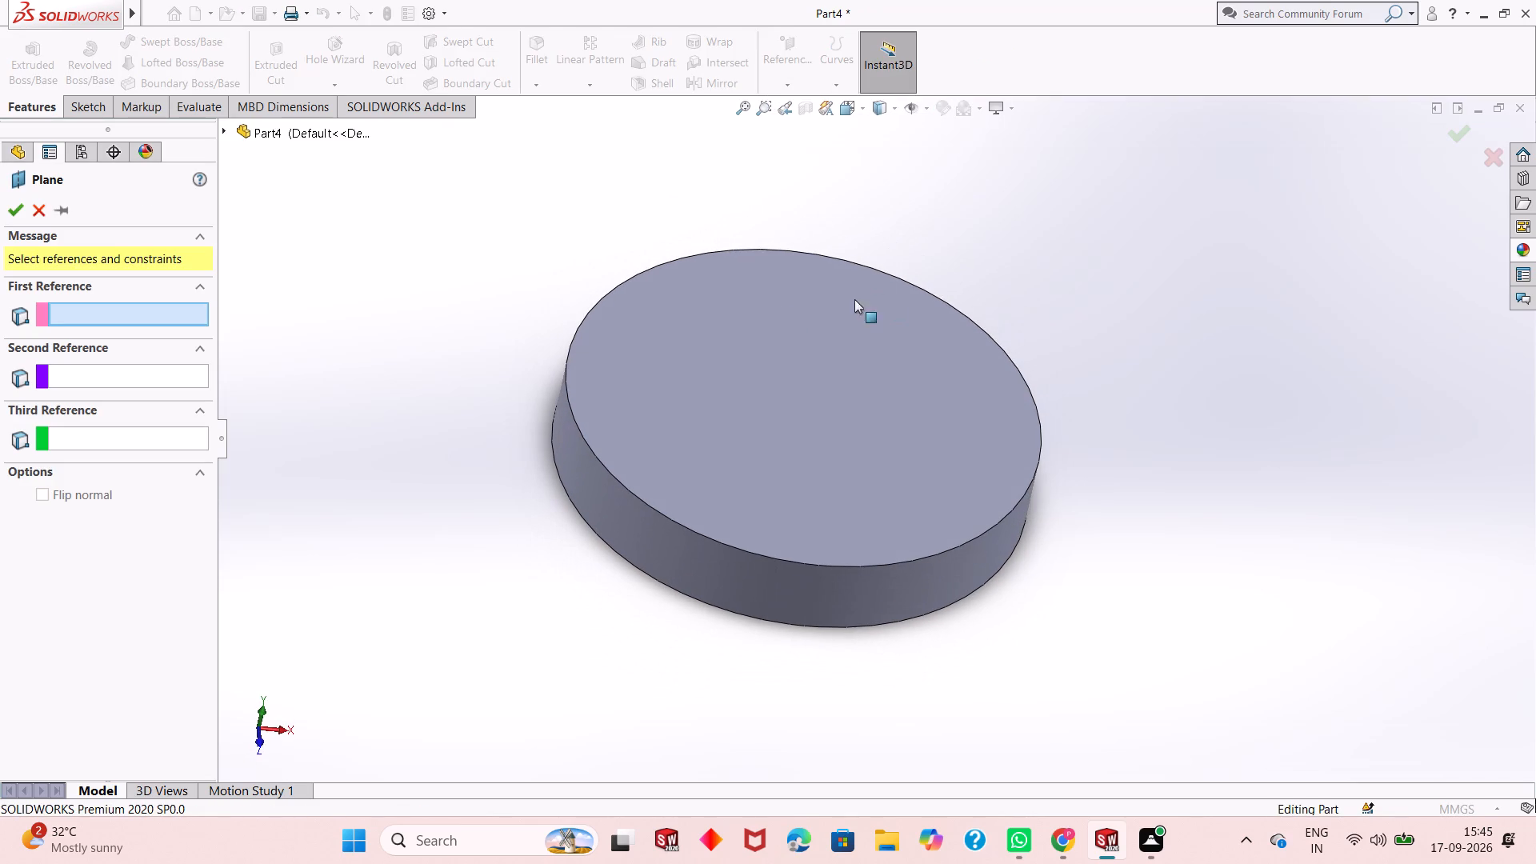
left_click(271, 128)
left_click(316, 270)
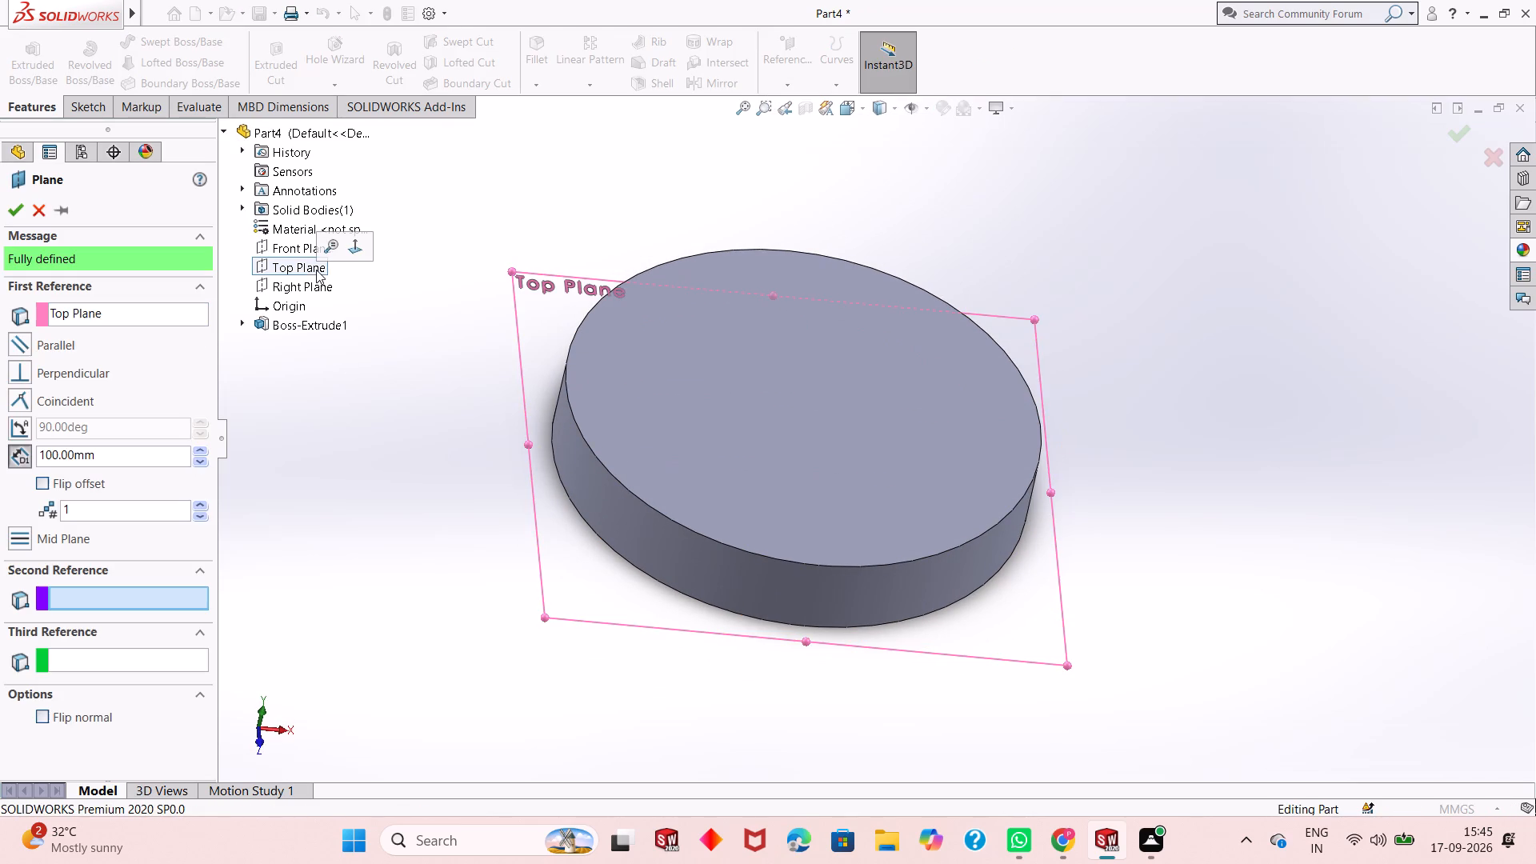
middle_click_drag(643, 481, 659, 394)
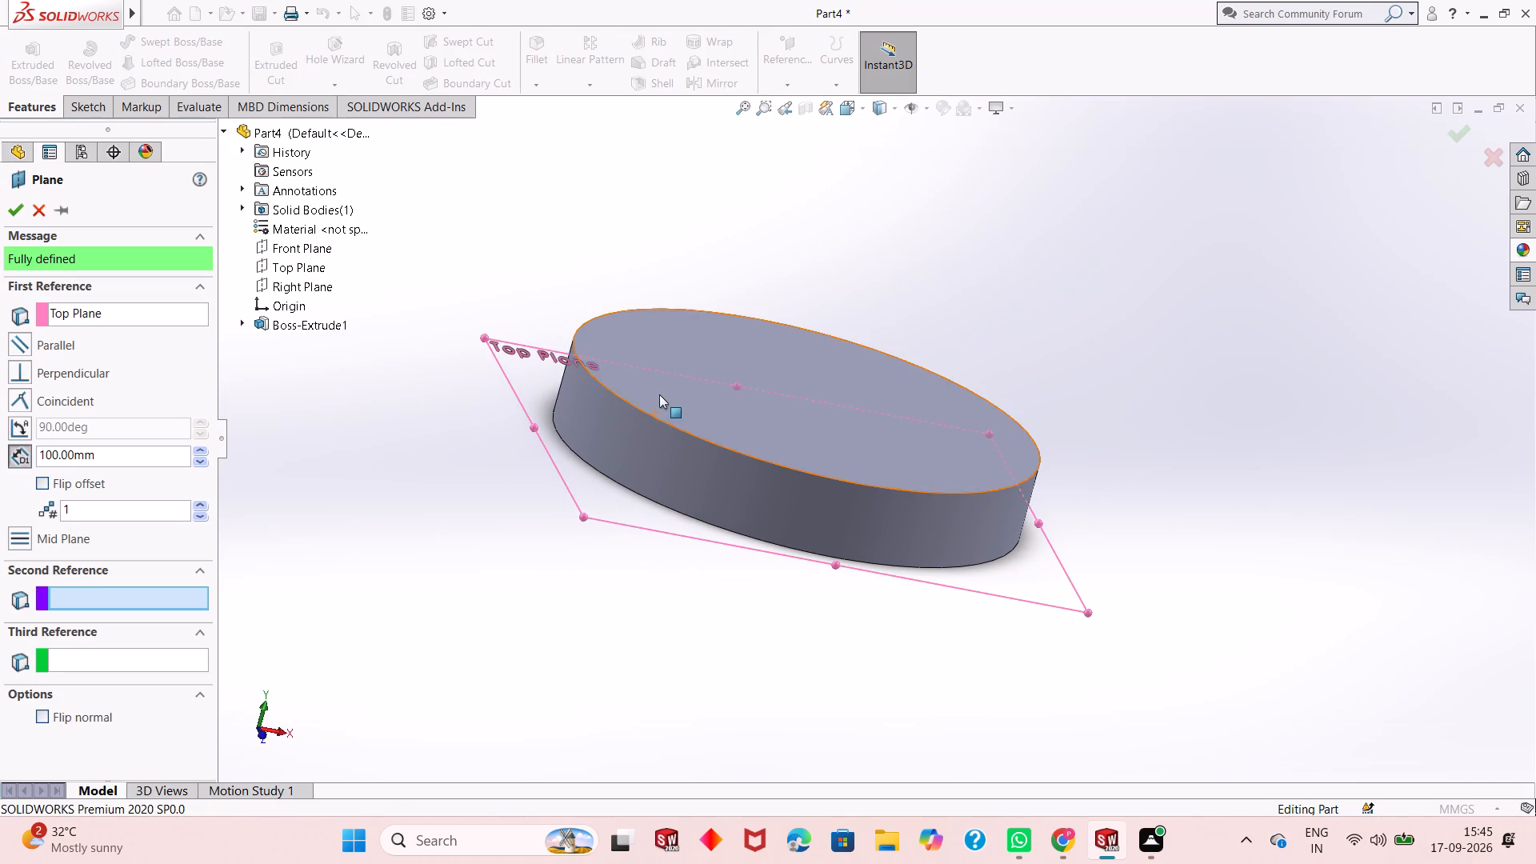
double_click(134, 454)
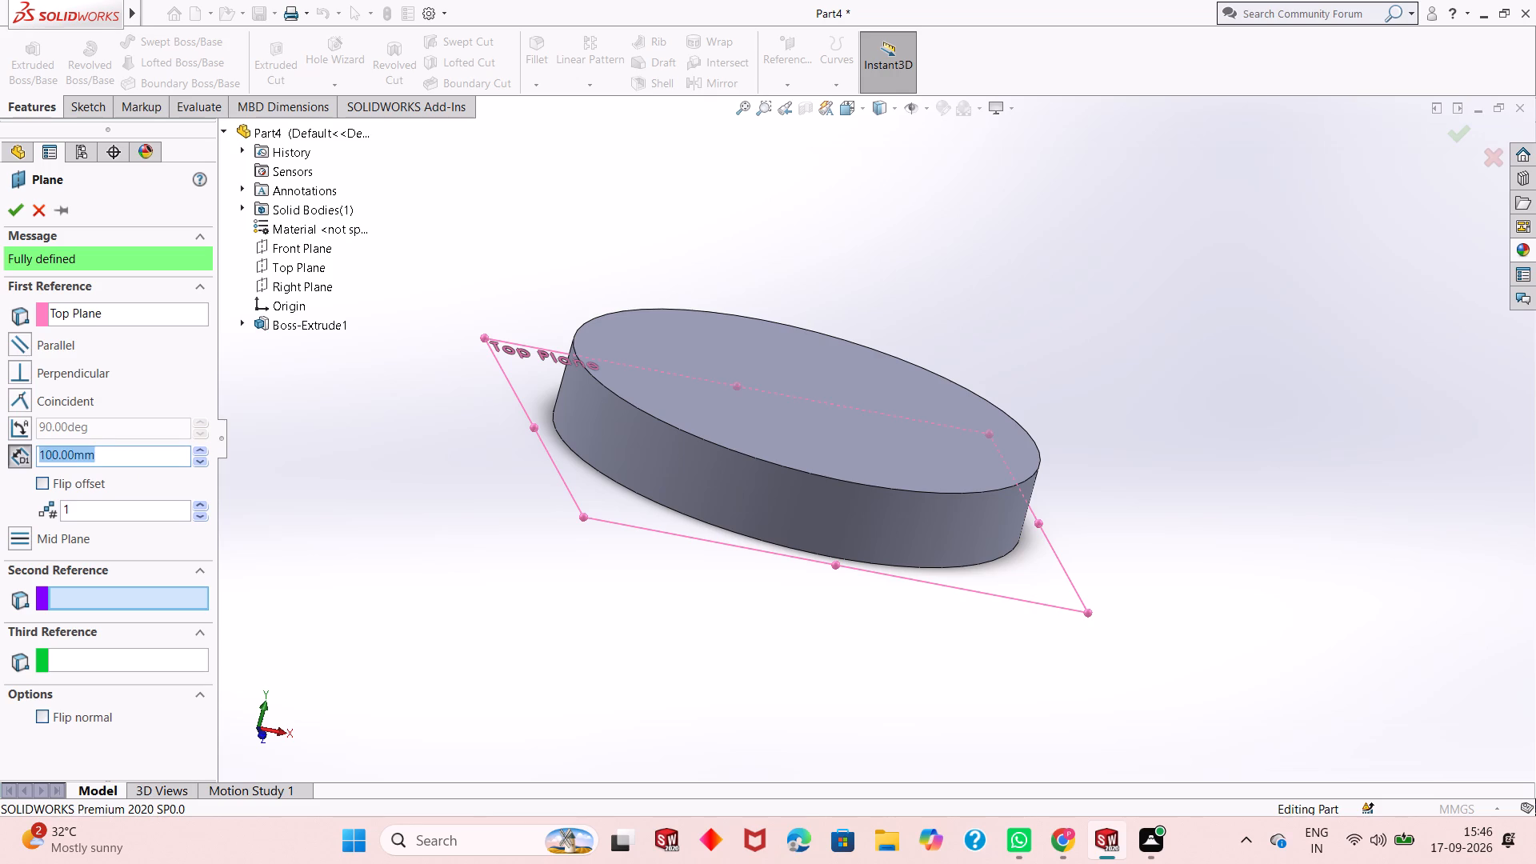
type("50")
key("Return")
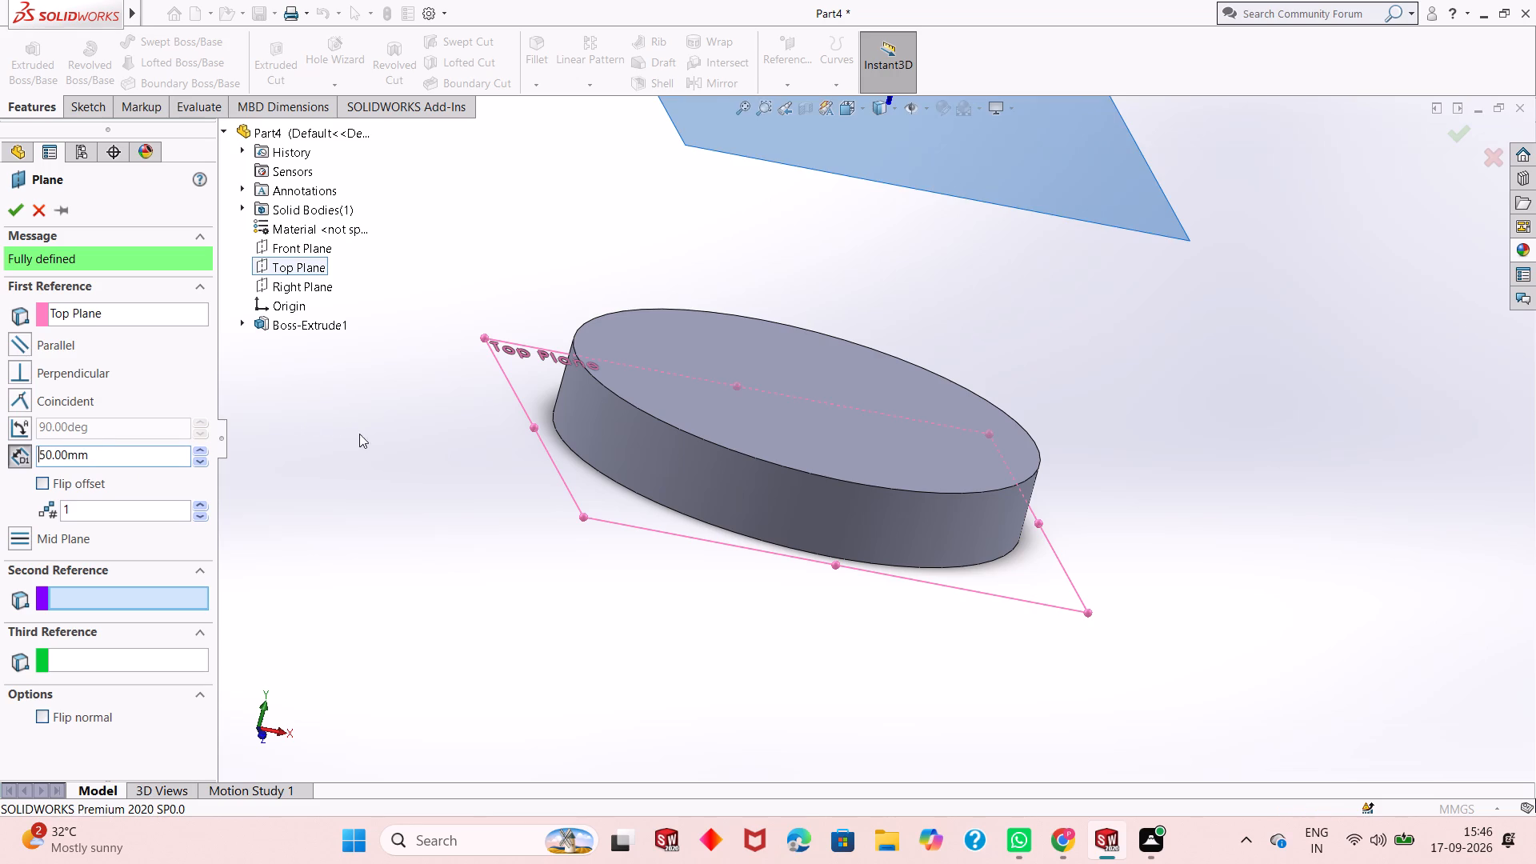
left_click(7, 207)
On the new offset plane, sketch a circle centred on the origin, about 36 mm in diameter.
scroll(448, 513, "up", 3)
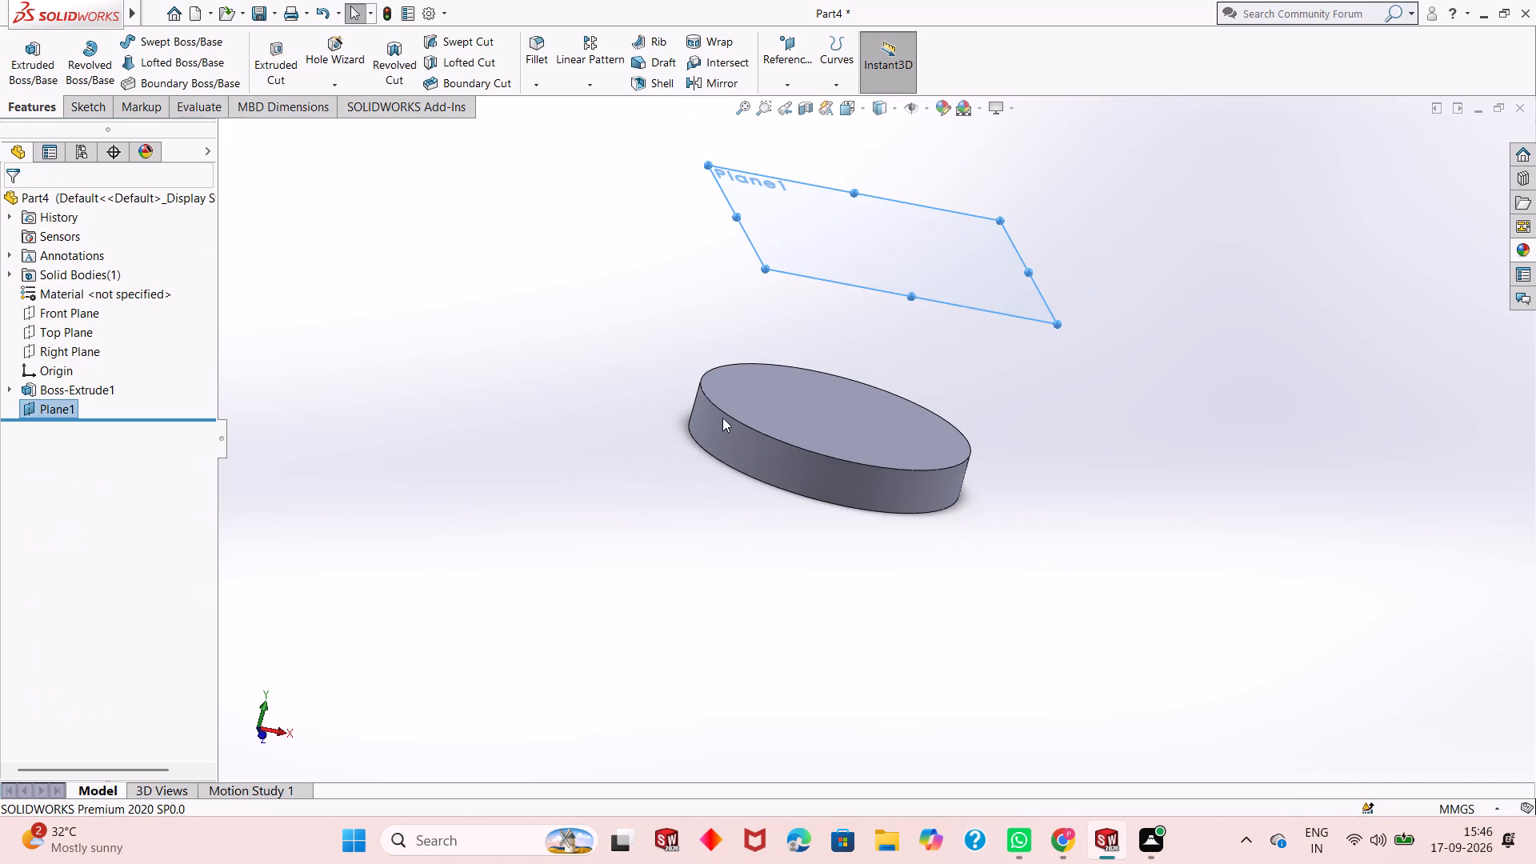
middle_click_drag(728, 415, 680, 519)
right_click(762, 248)
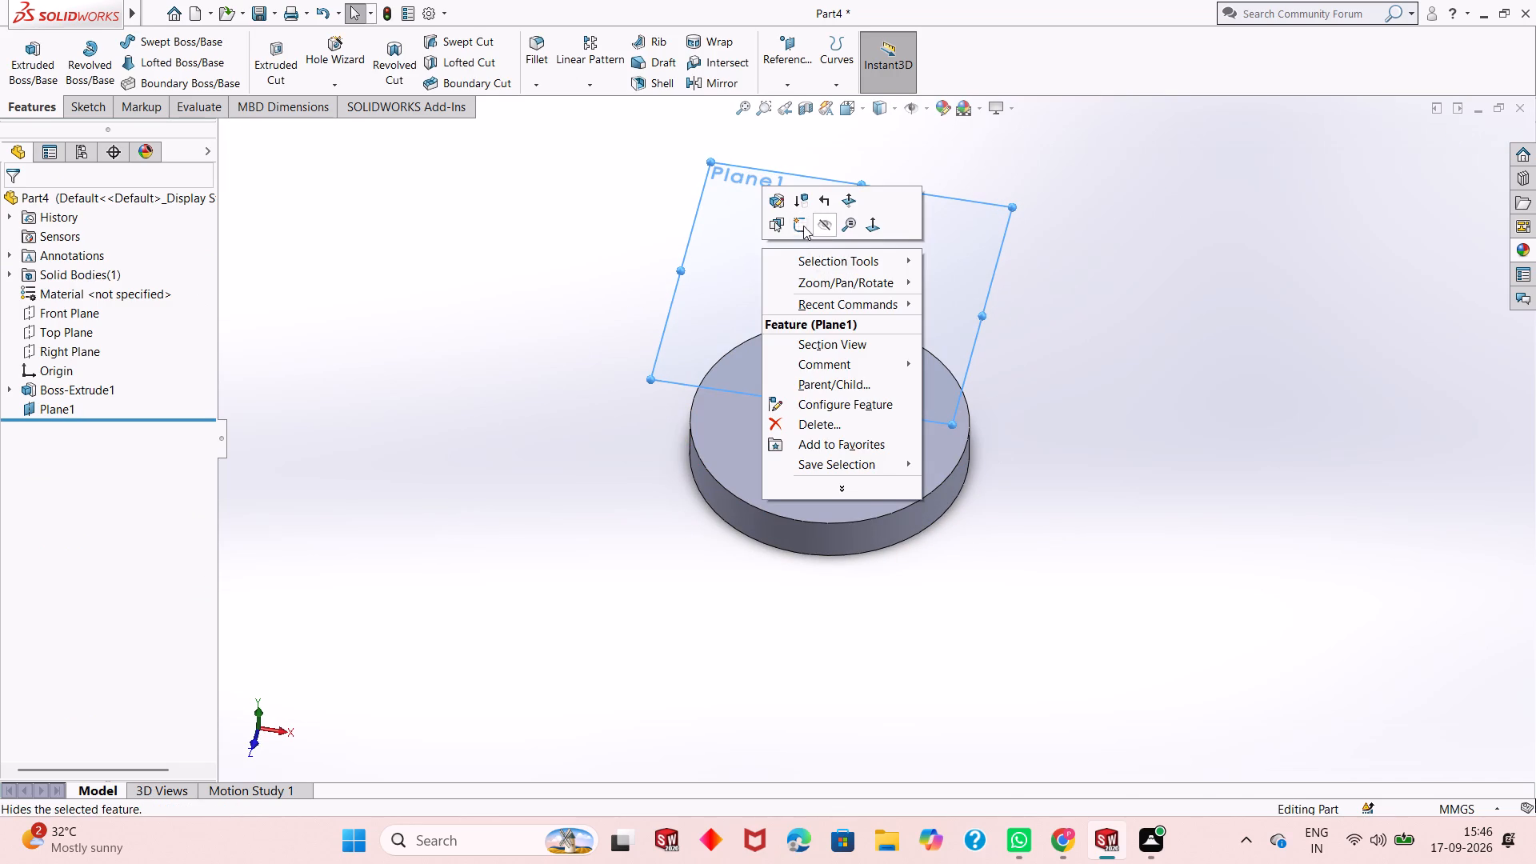
left_click(798, 226)
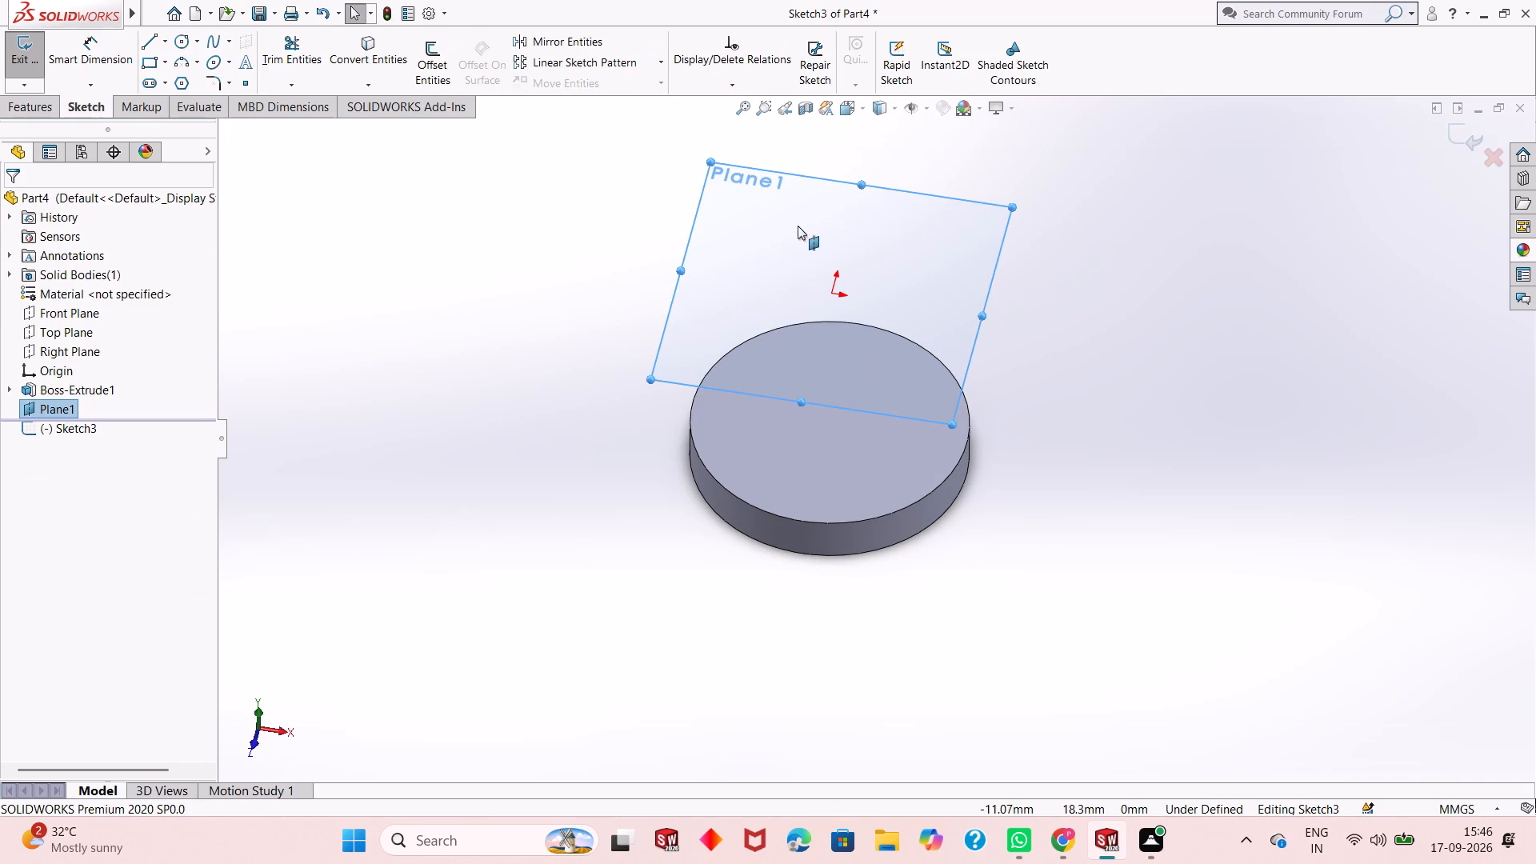
key("ctrl+8")
key("Escape")
key("Escape")
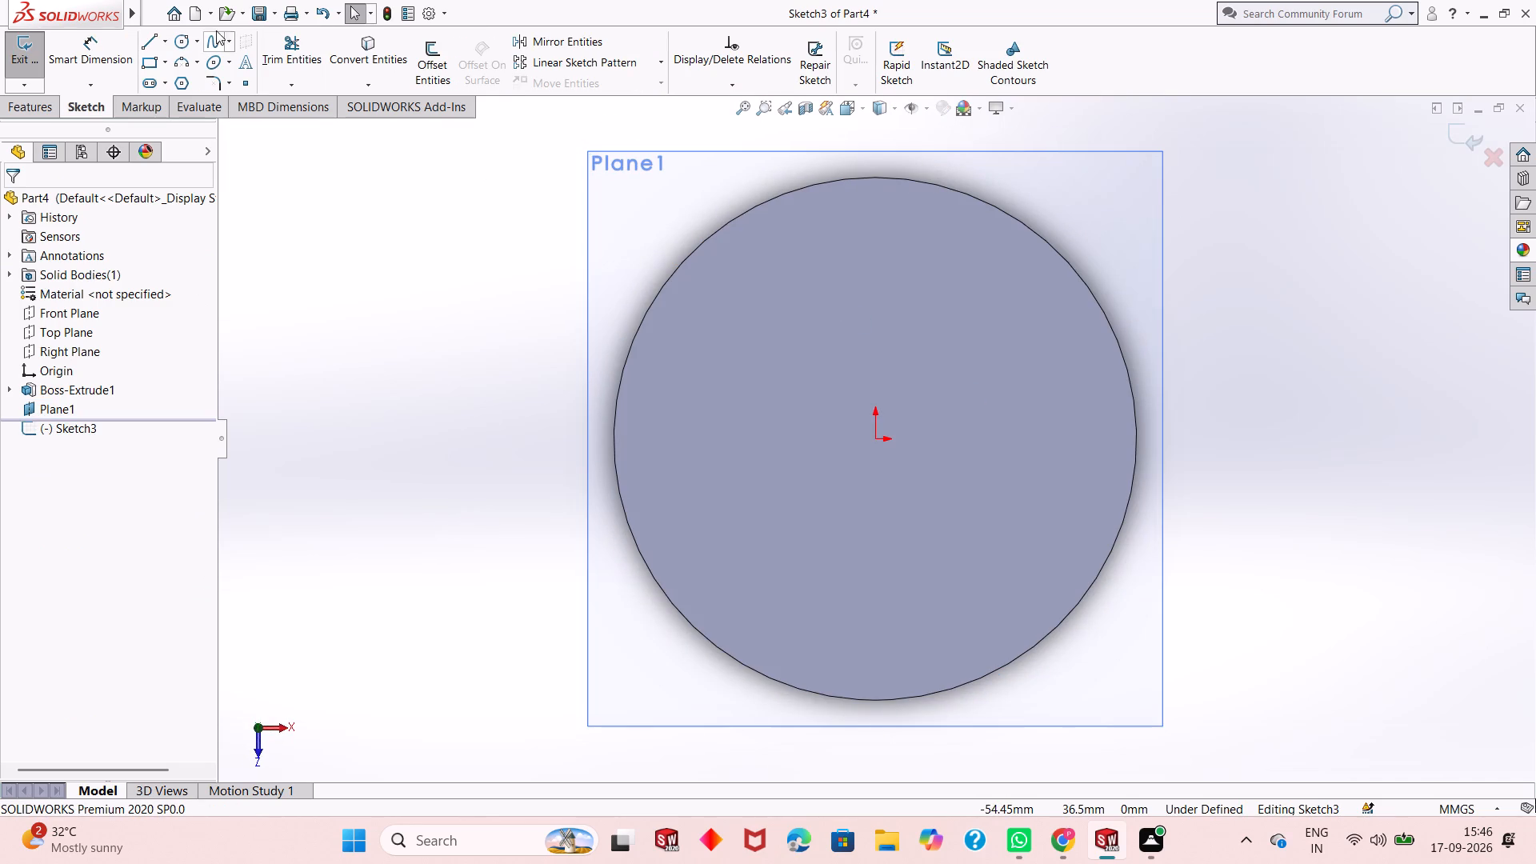
left_click(184, 42)
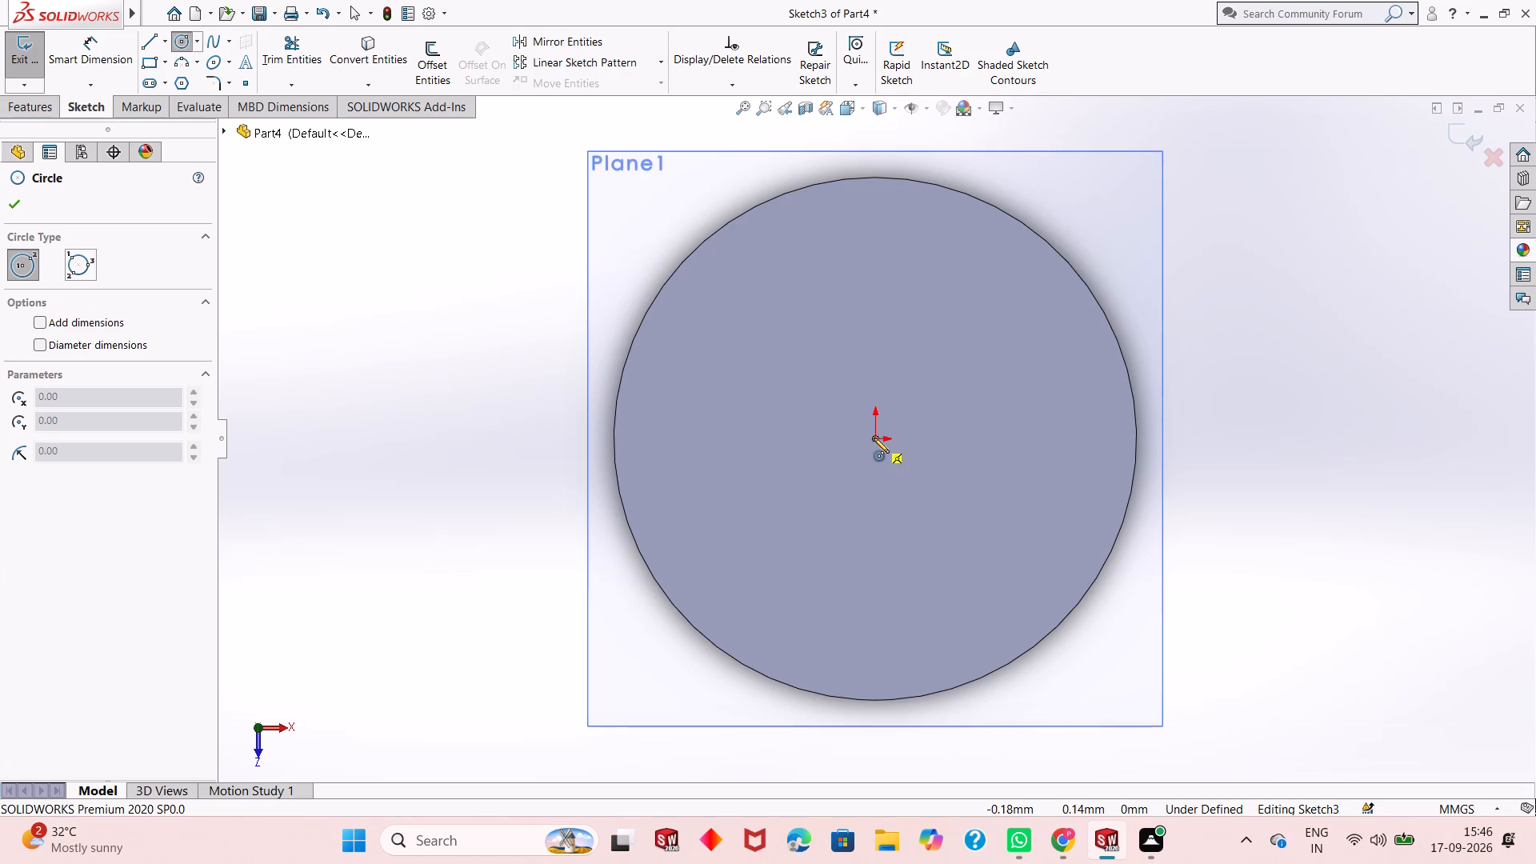
left_click(874, 438)
left_click(999, 343)
key("Escape")
key("Escape")
Dimension the circle's diameter as 30 mm and close the sketch.
left_click(61, 54)
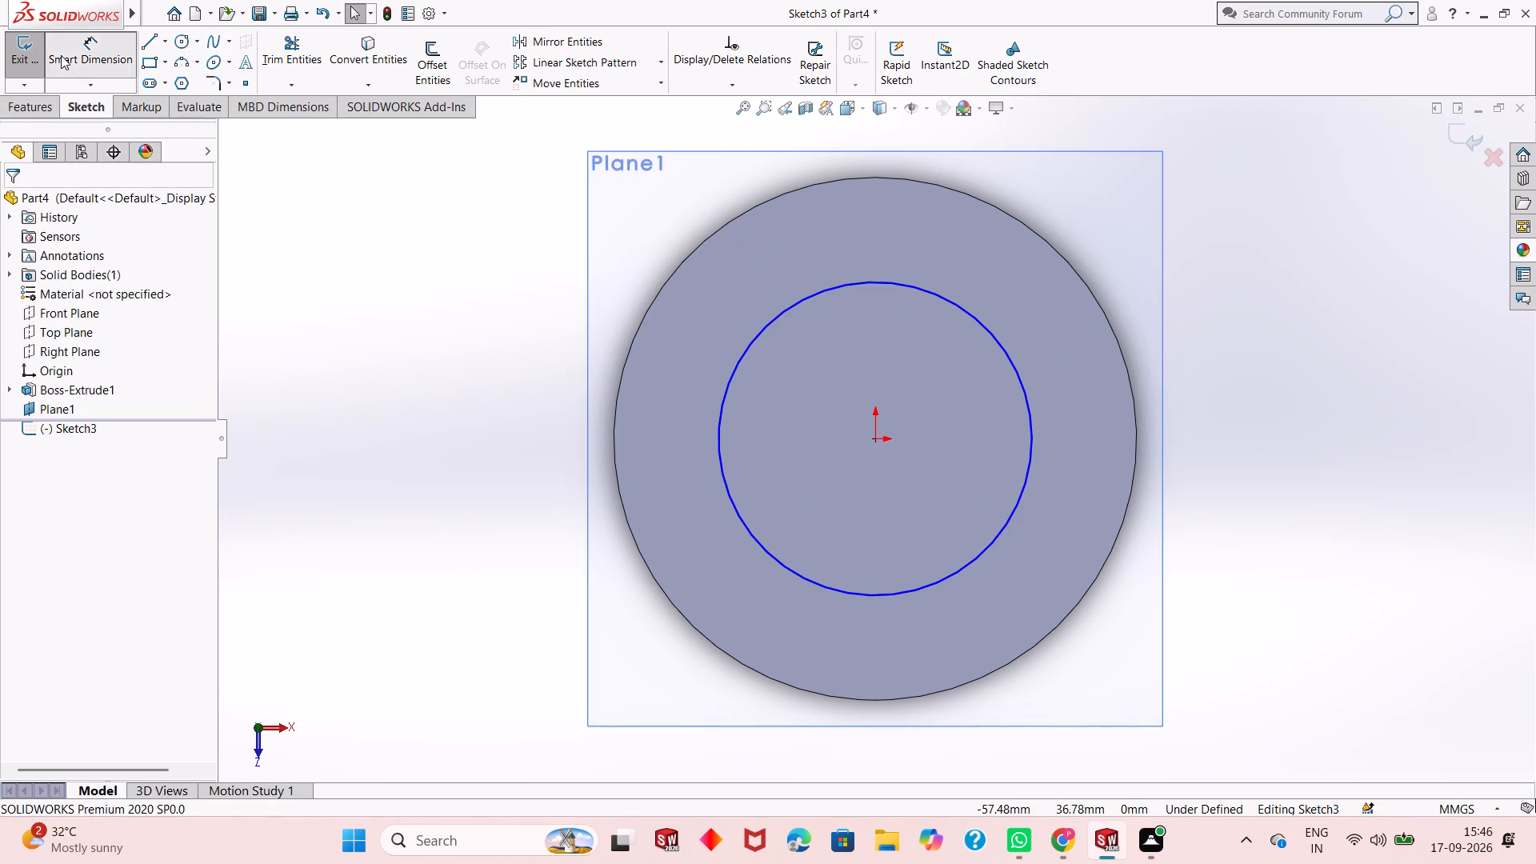
left_click(999, 534)
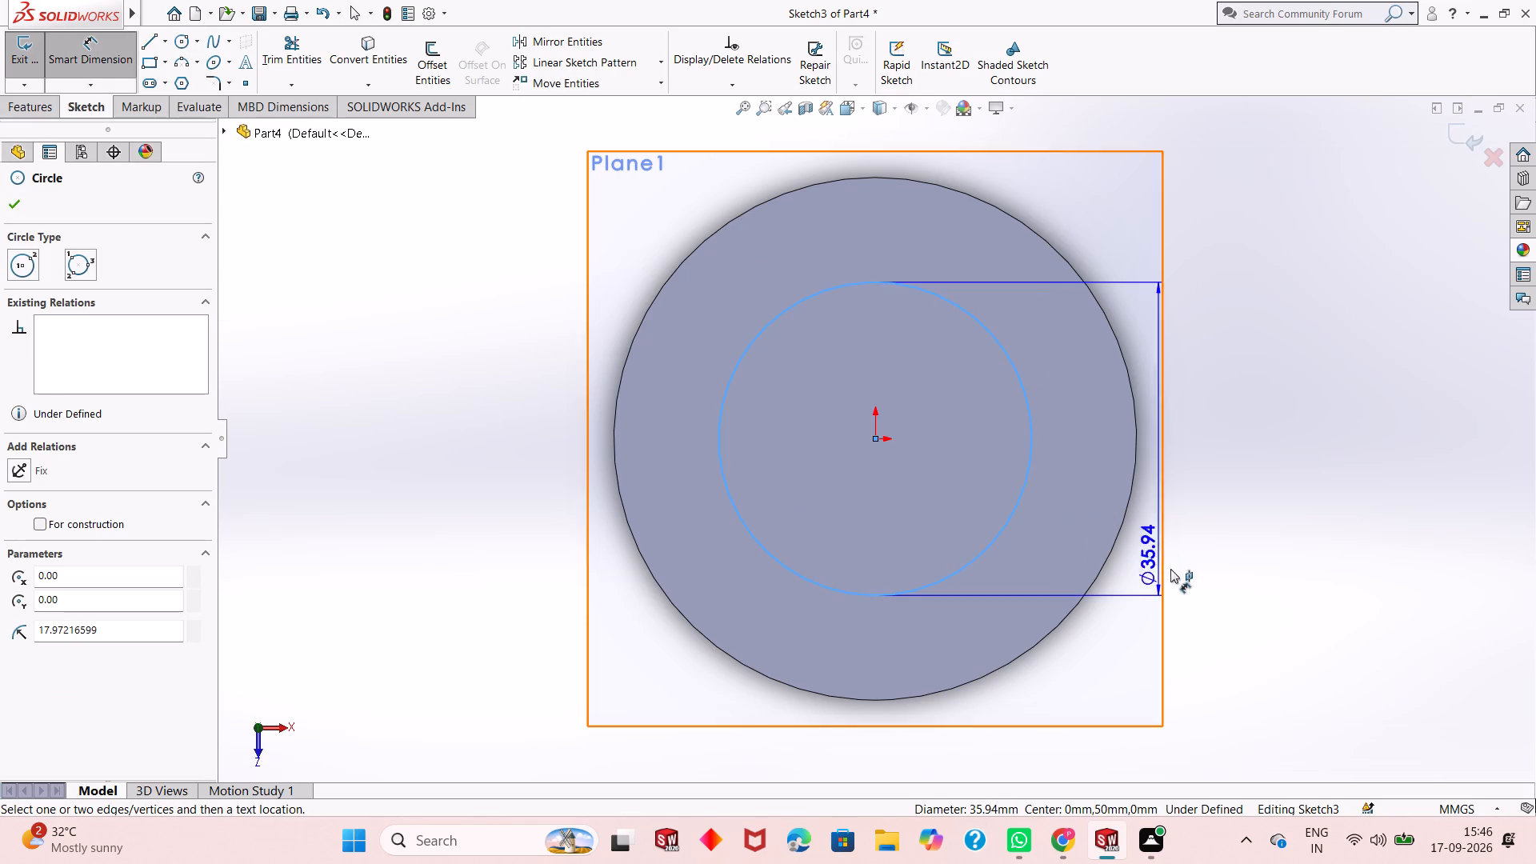
left_click(1256, 694)
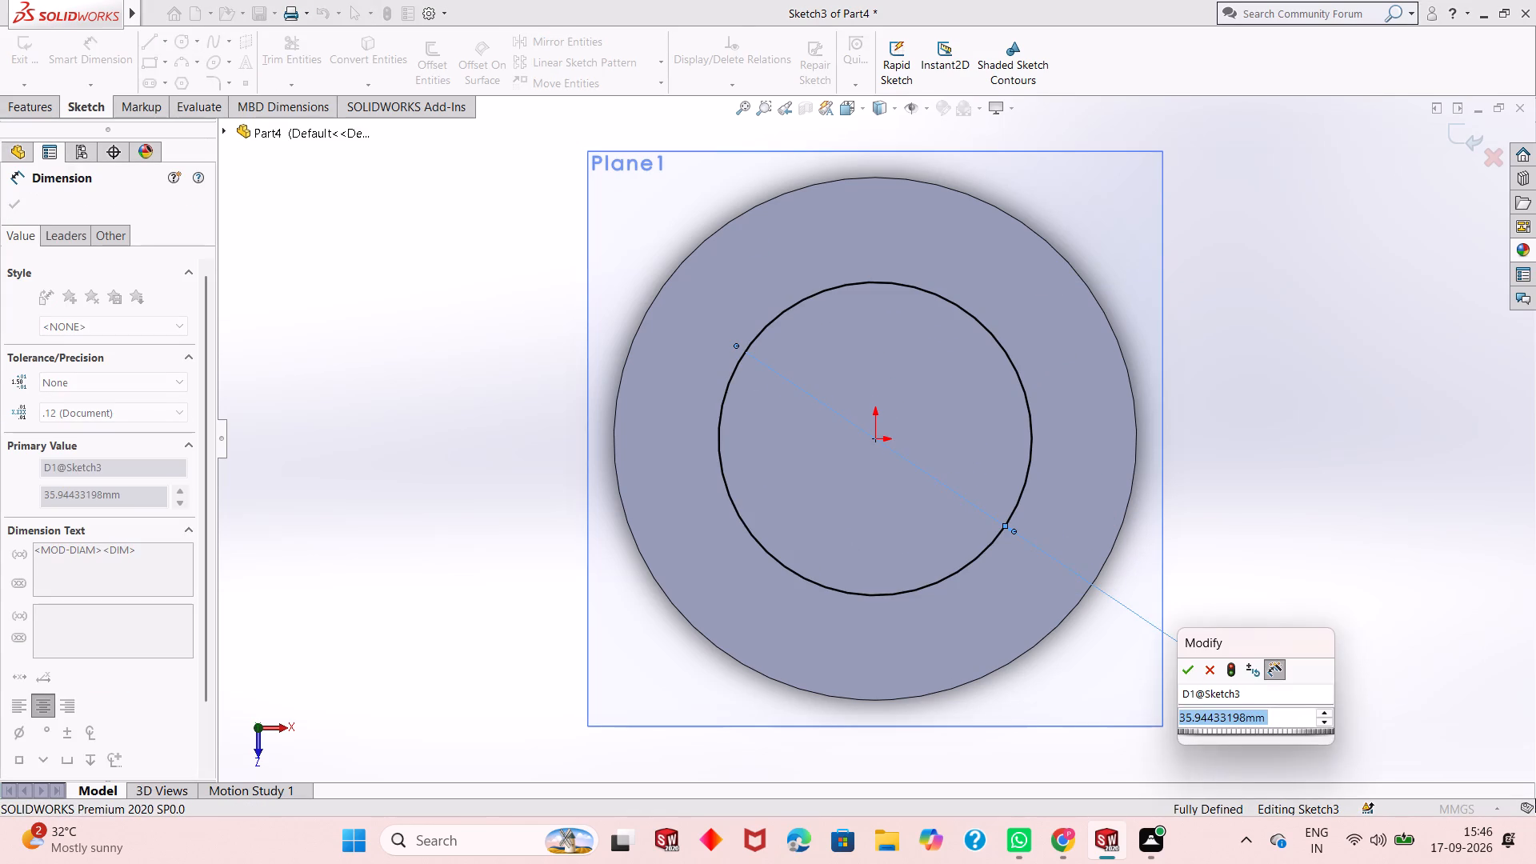
type("30")
key("Return")
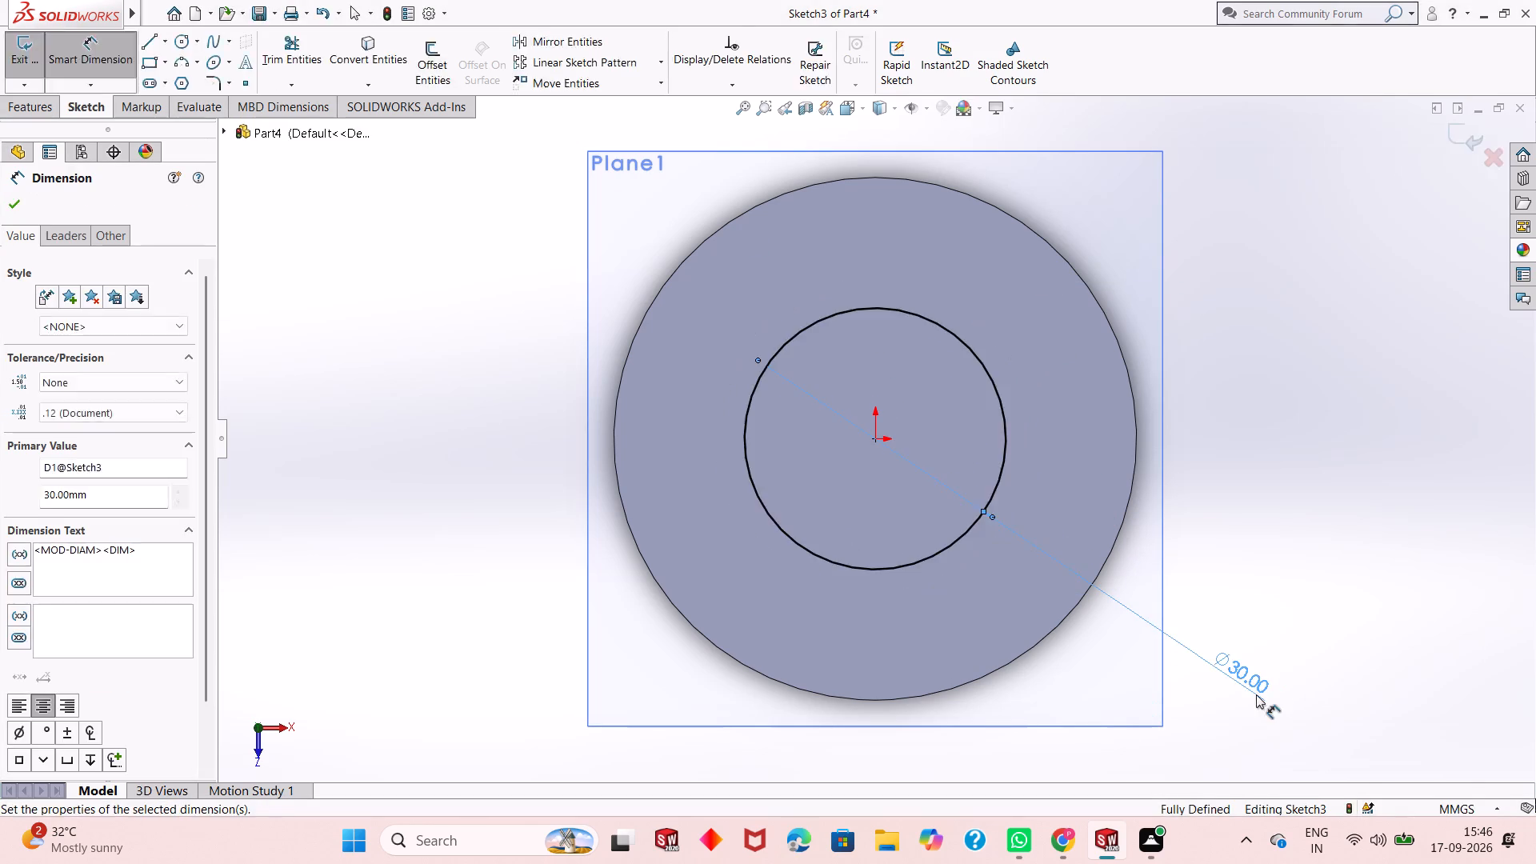
right_click(402, 394)
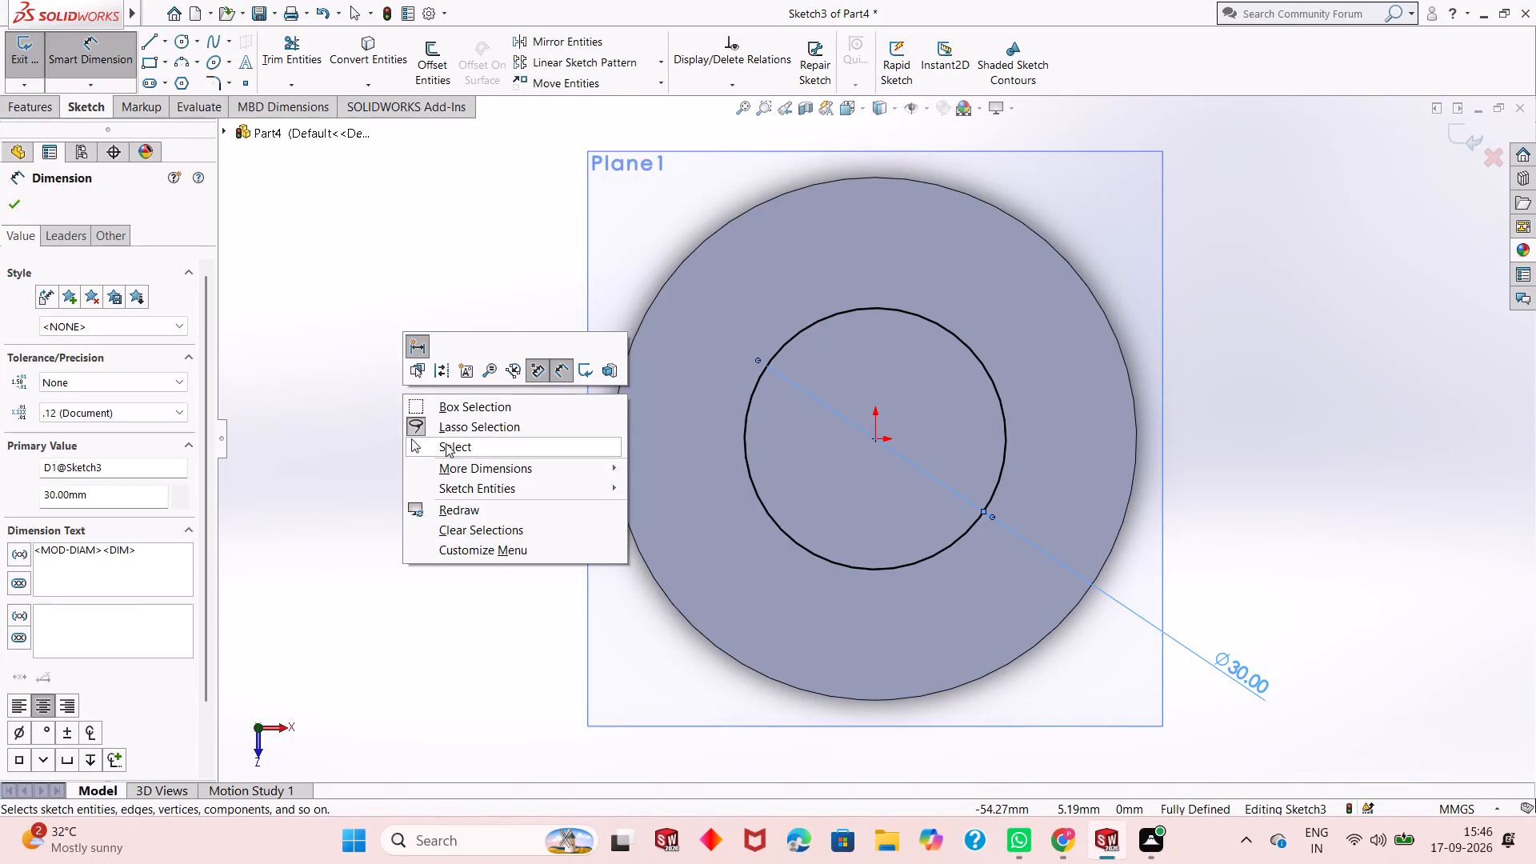
left_click(450, 446)
middle_click_drag(886, 588, 886, 501)
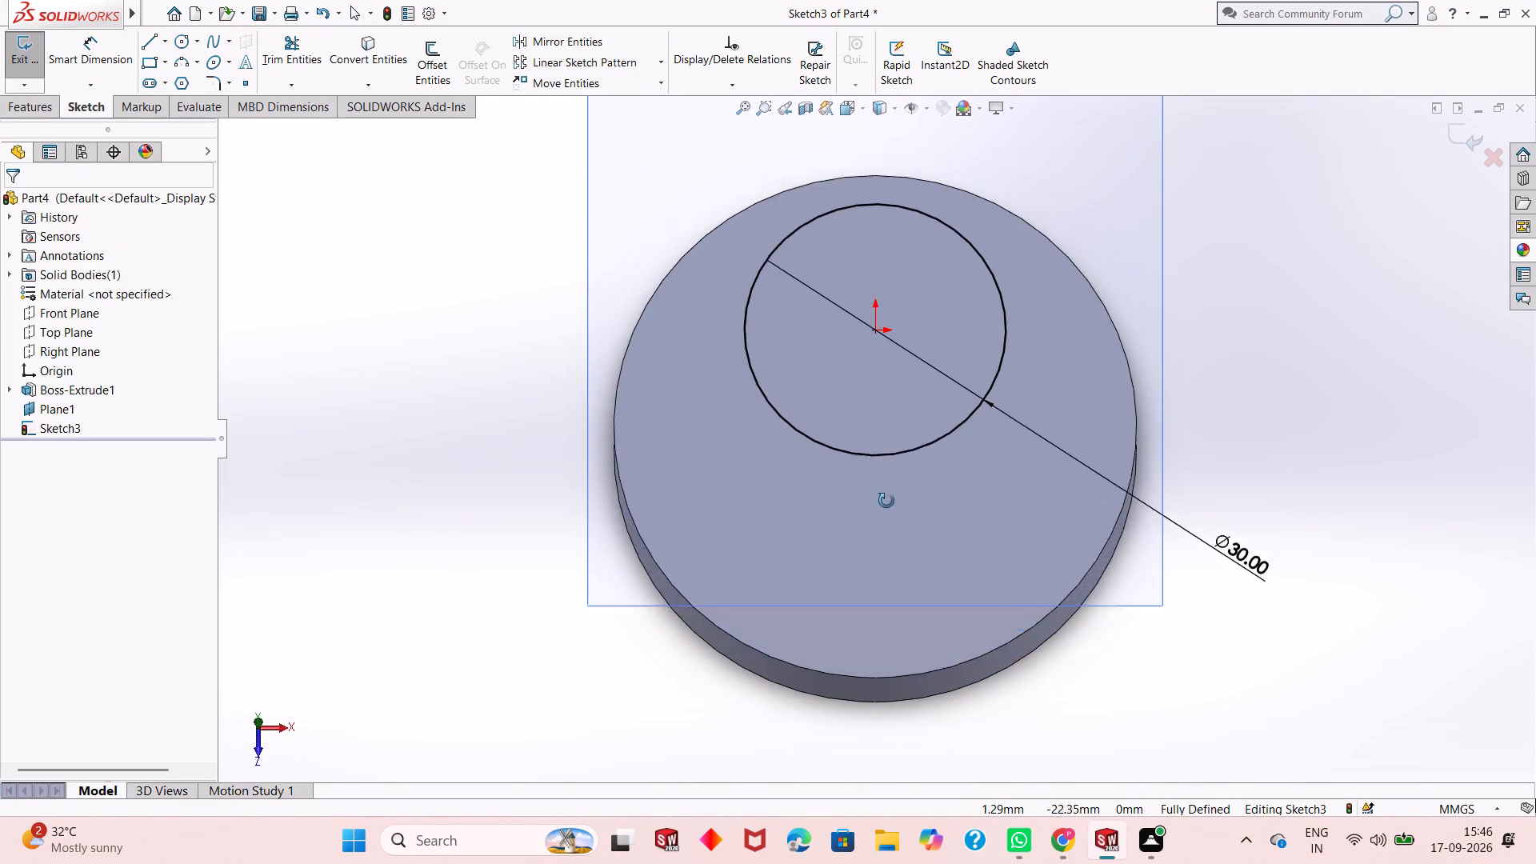
middle_click_drag(886, 501, 888, 487)
scroll(888, 486, "up", 2)
scroll(906, 294, "down", 2)
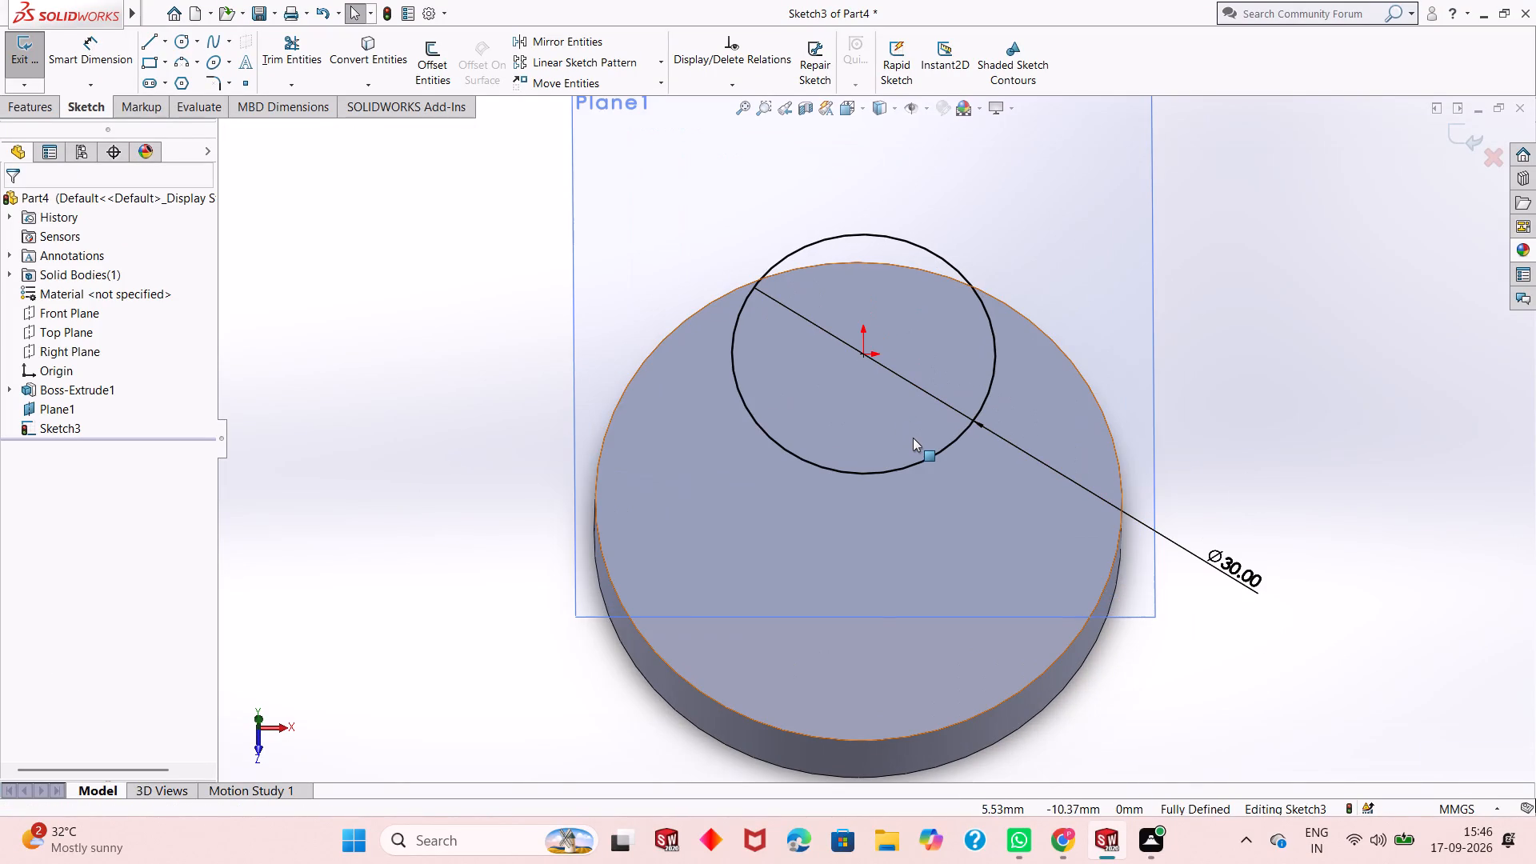
scroll(913, 438, "down", 1)
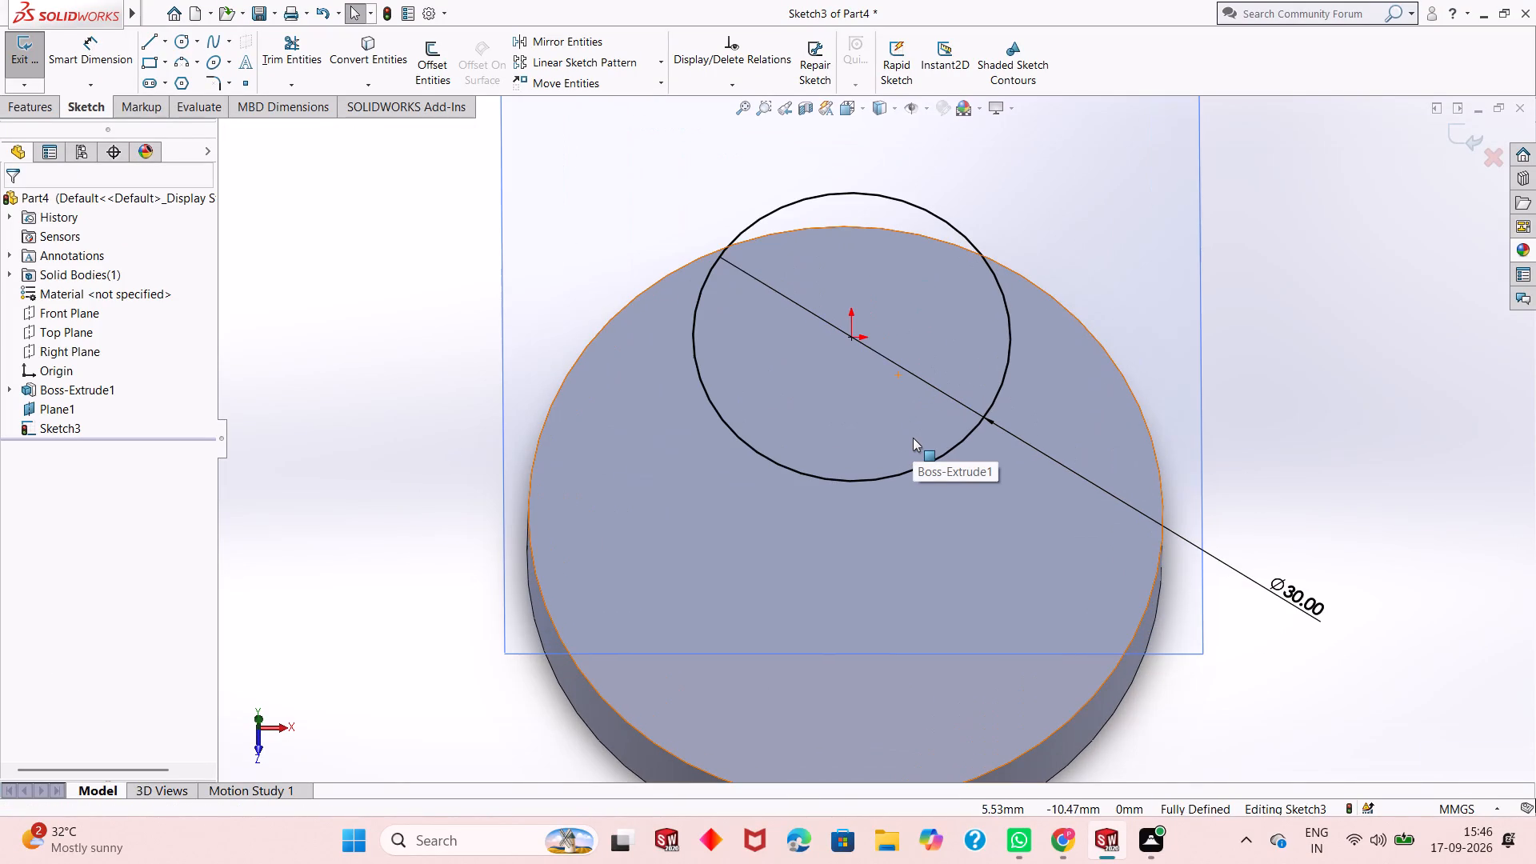
scroll(913, 438, "up", 1)
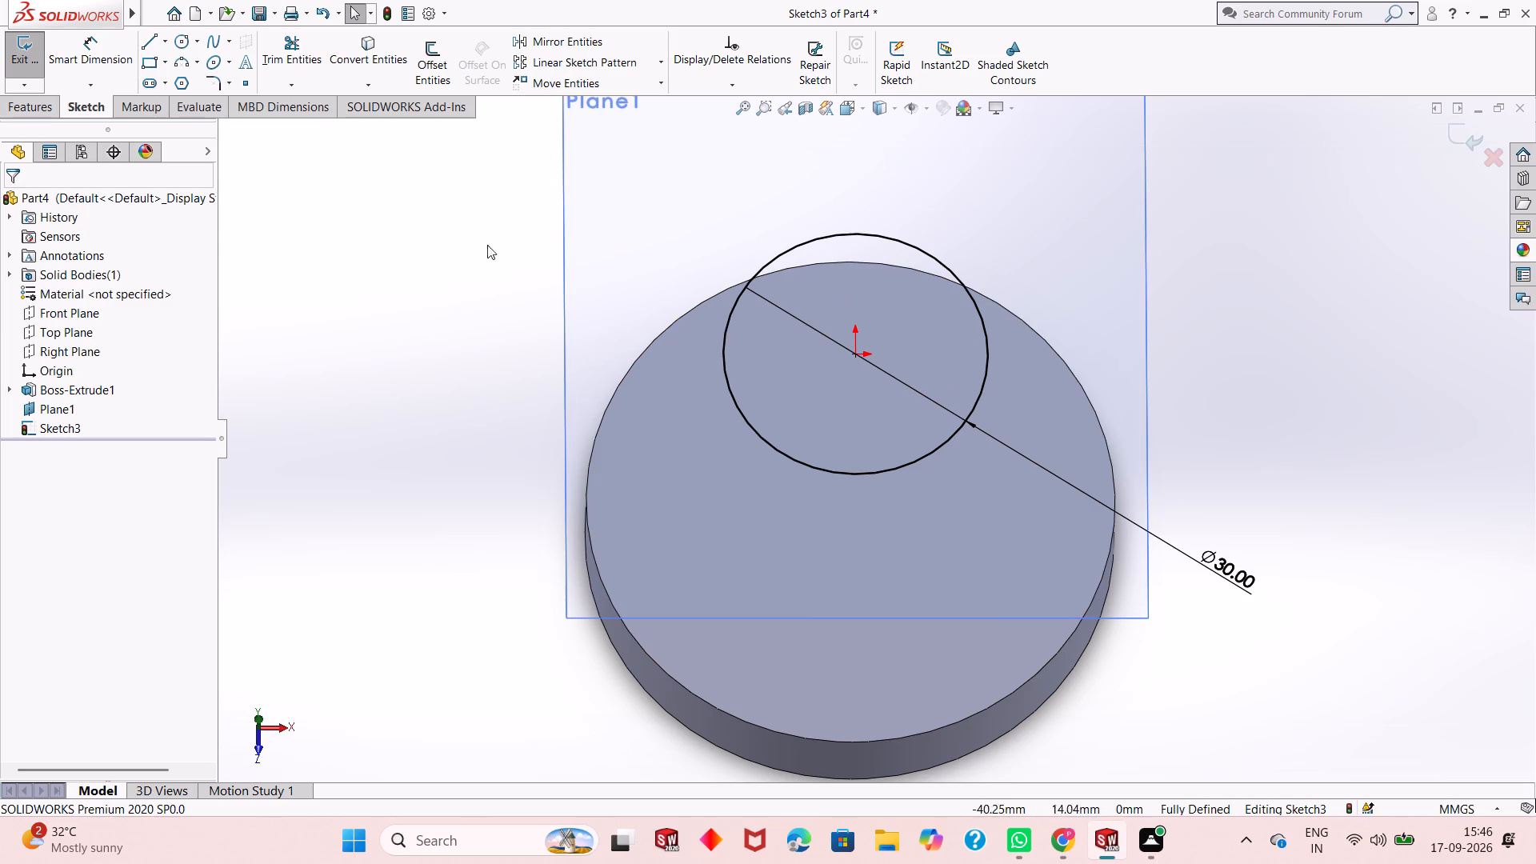
left_click(1447, 131)
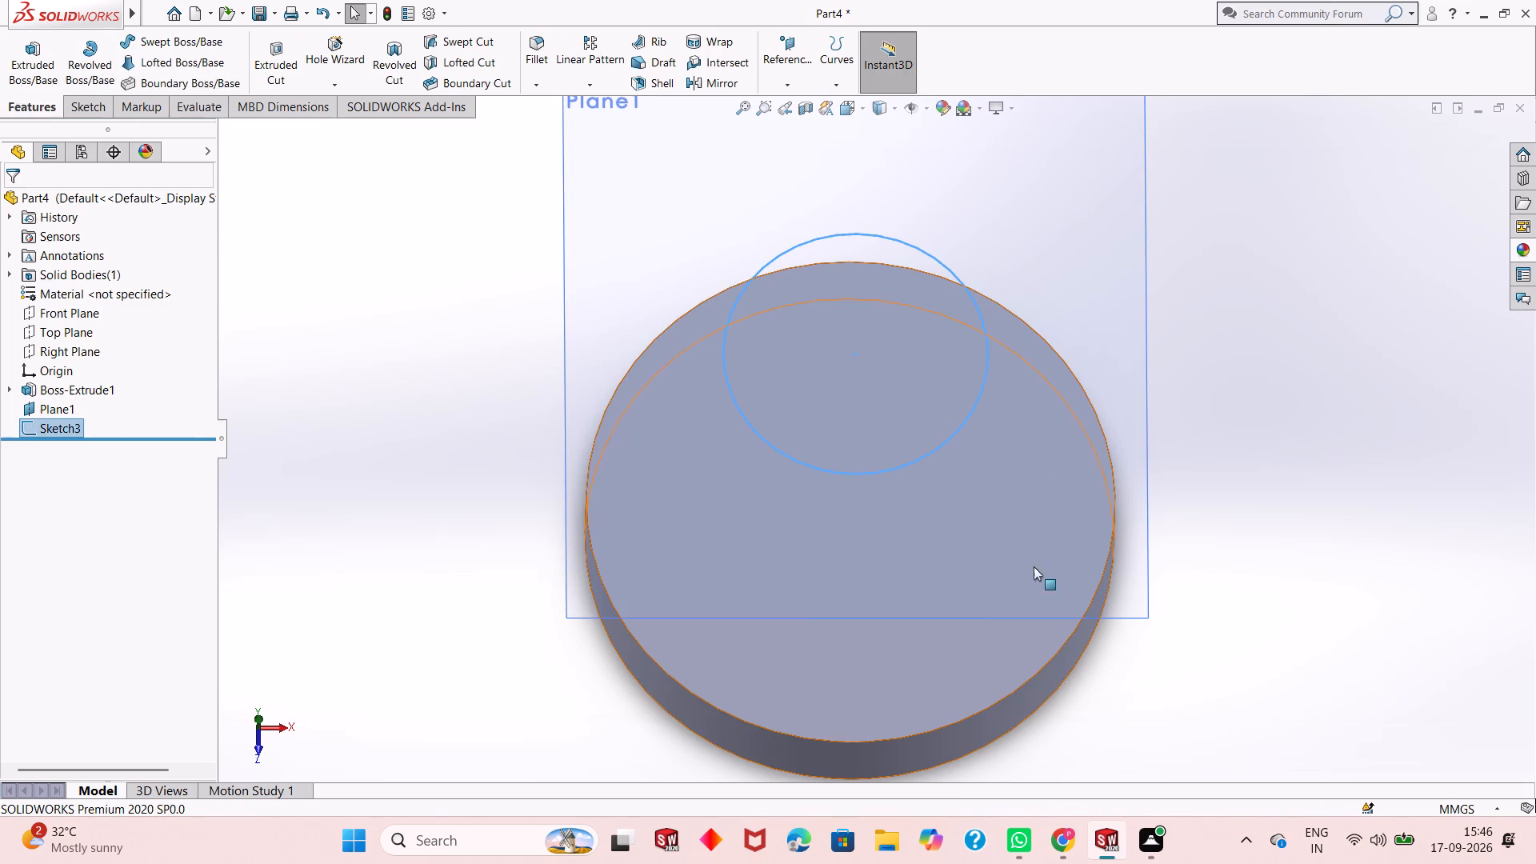
Create a reference plane at 0 mm offset from the Front Plane.
middle_click_drag(996, 568, 994, 347)
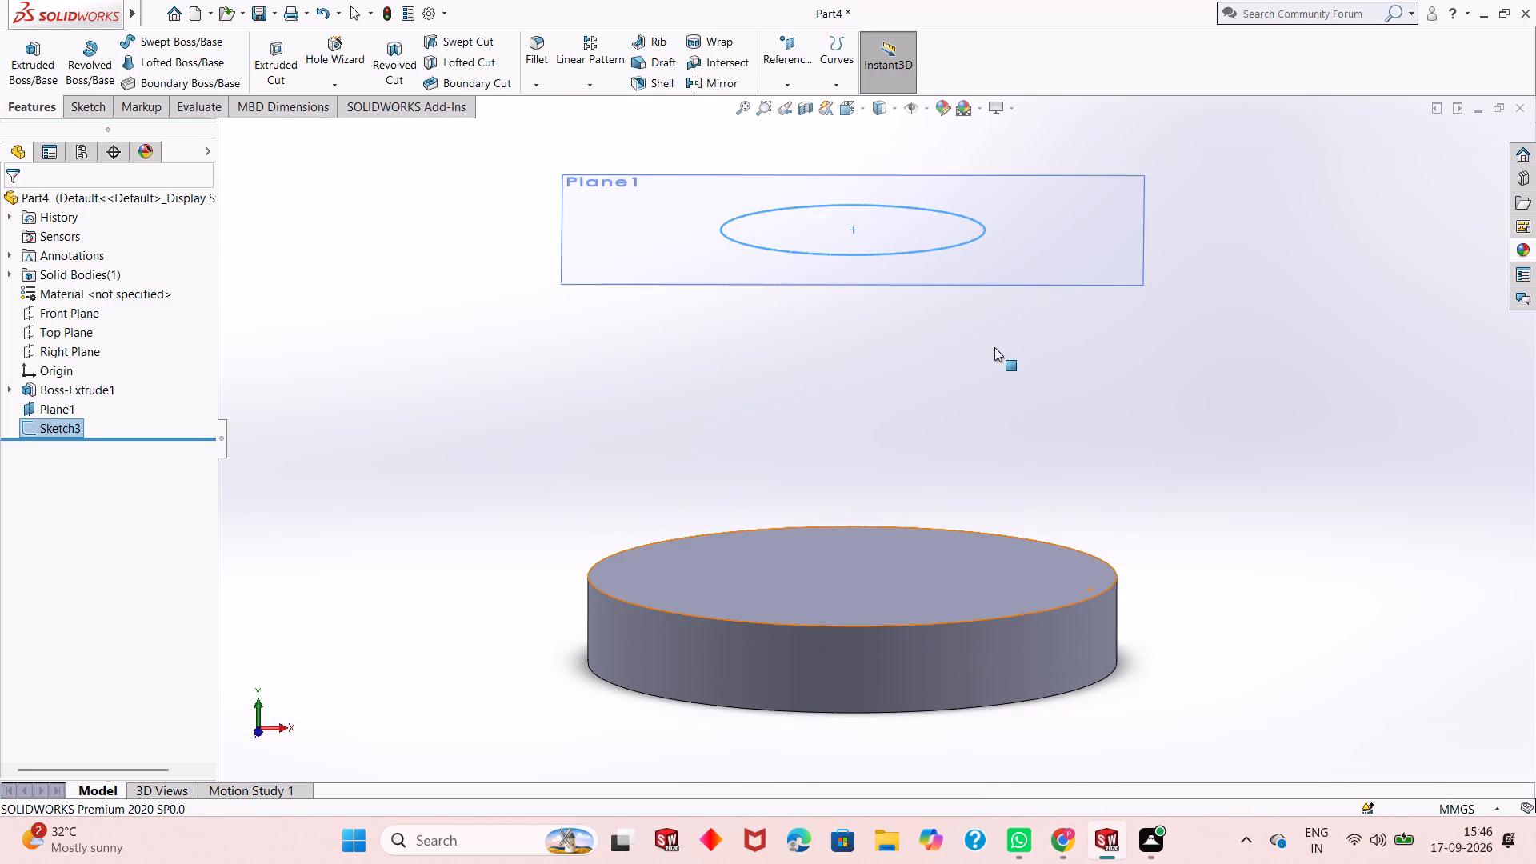
left_click(795, 83)
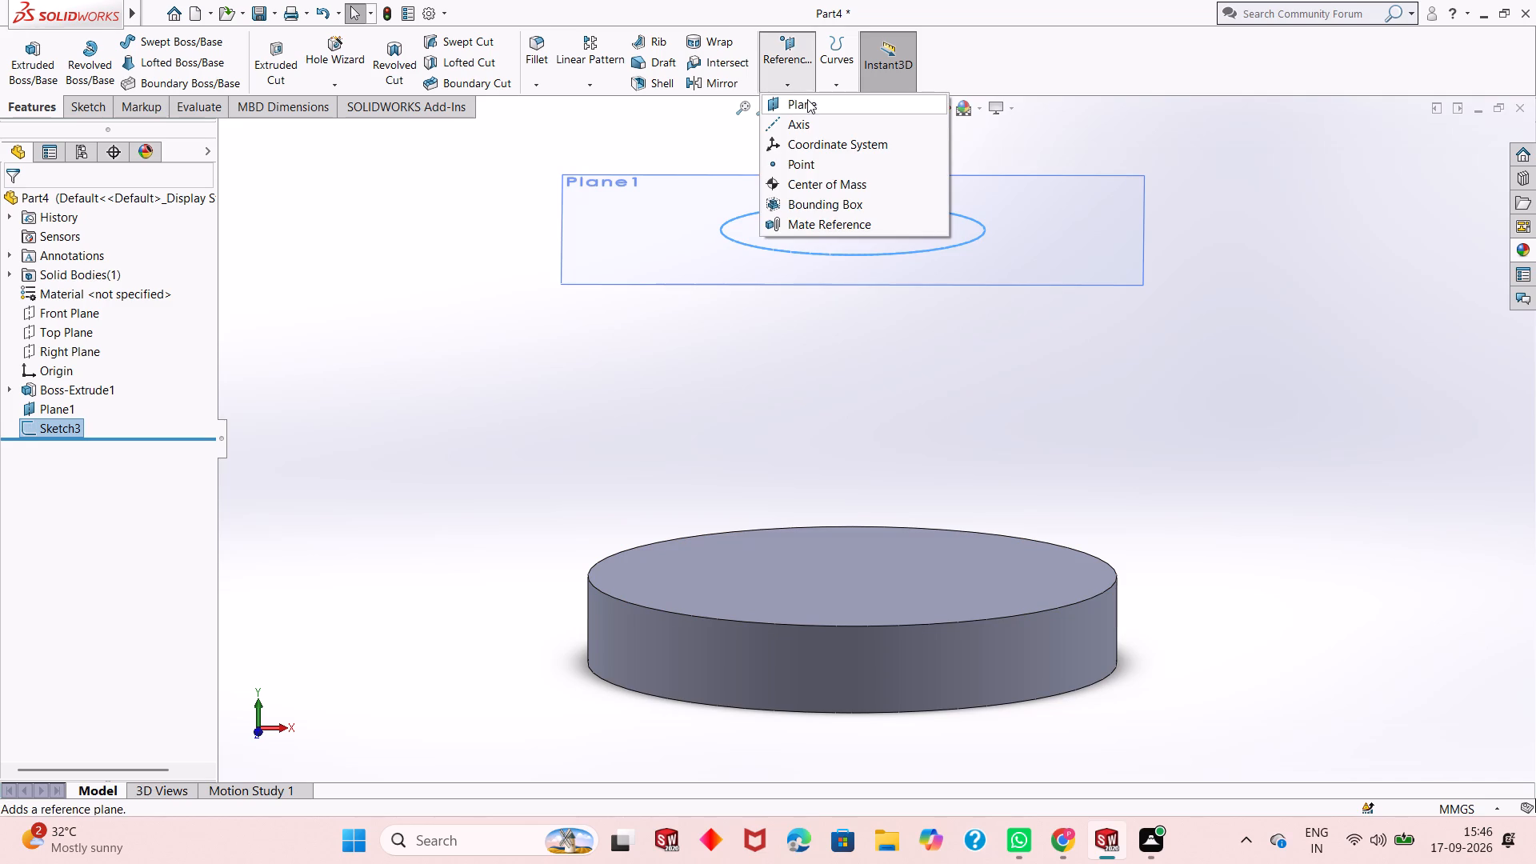
left_click(807, 100)
left_click(238, 136)
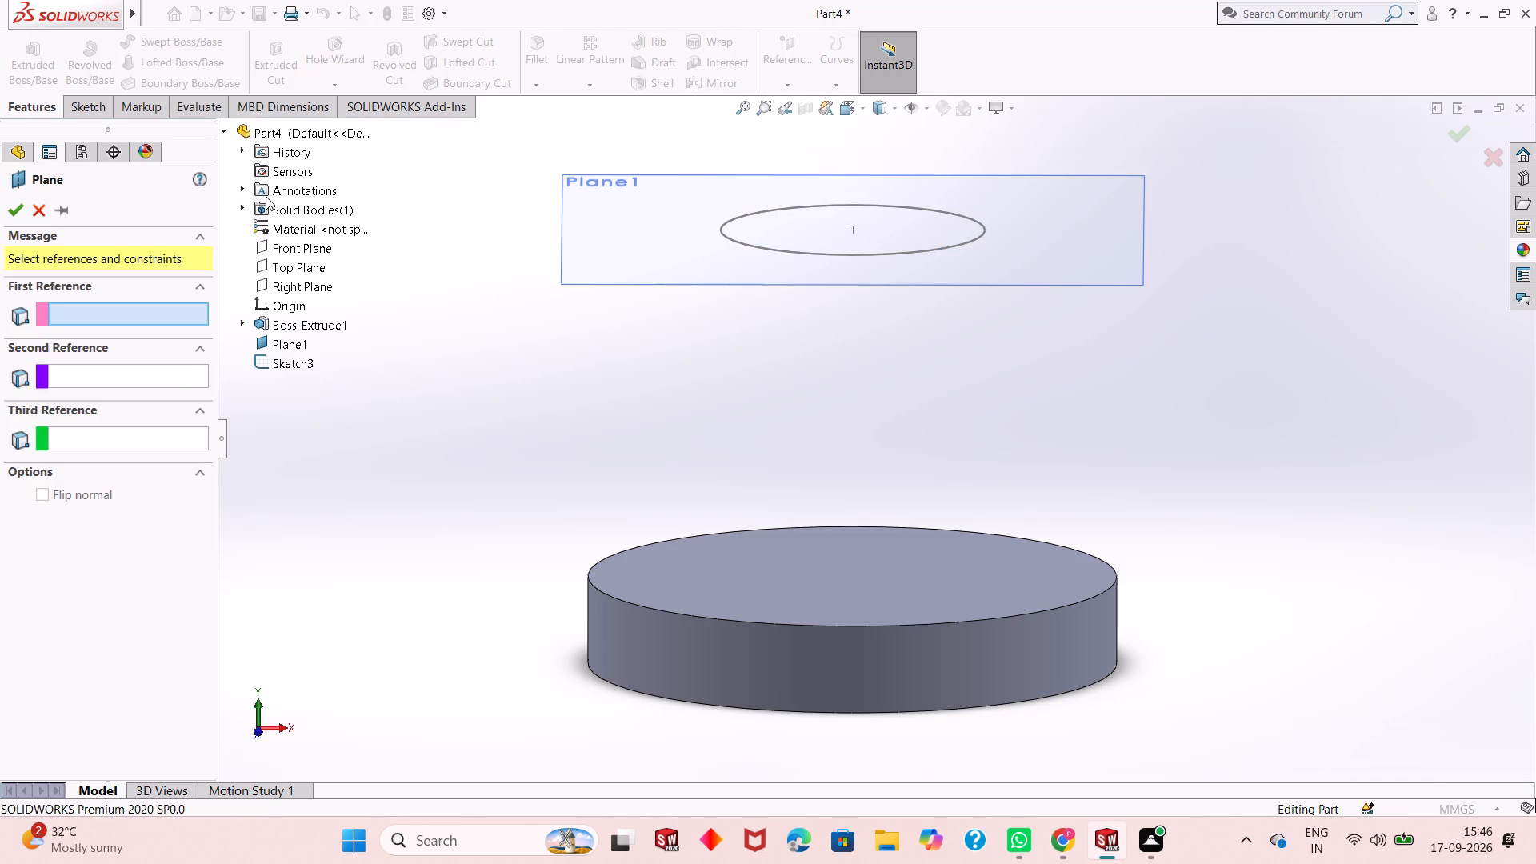
left_click(322, 248)
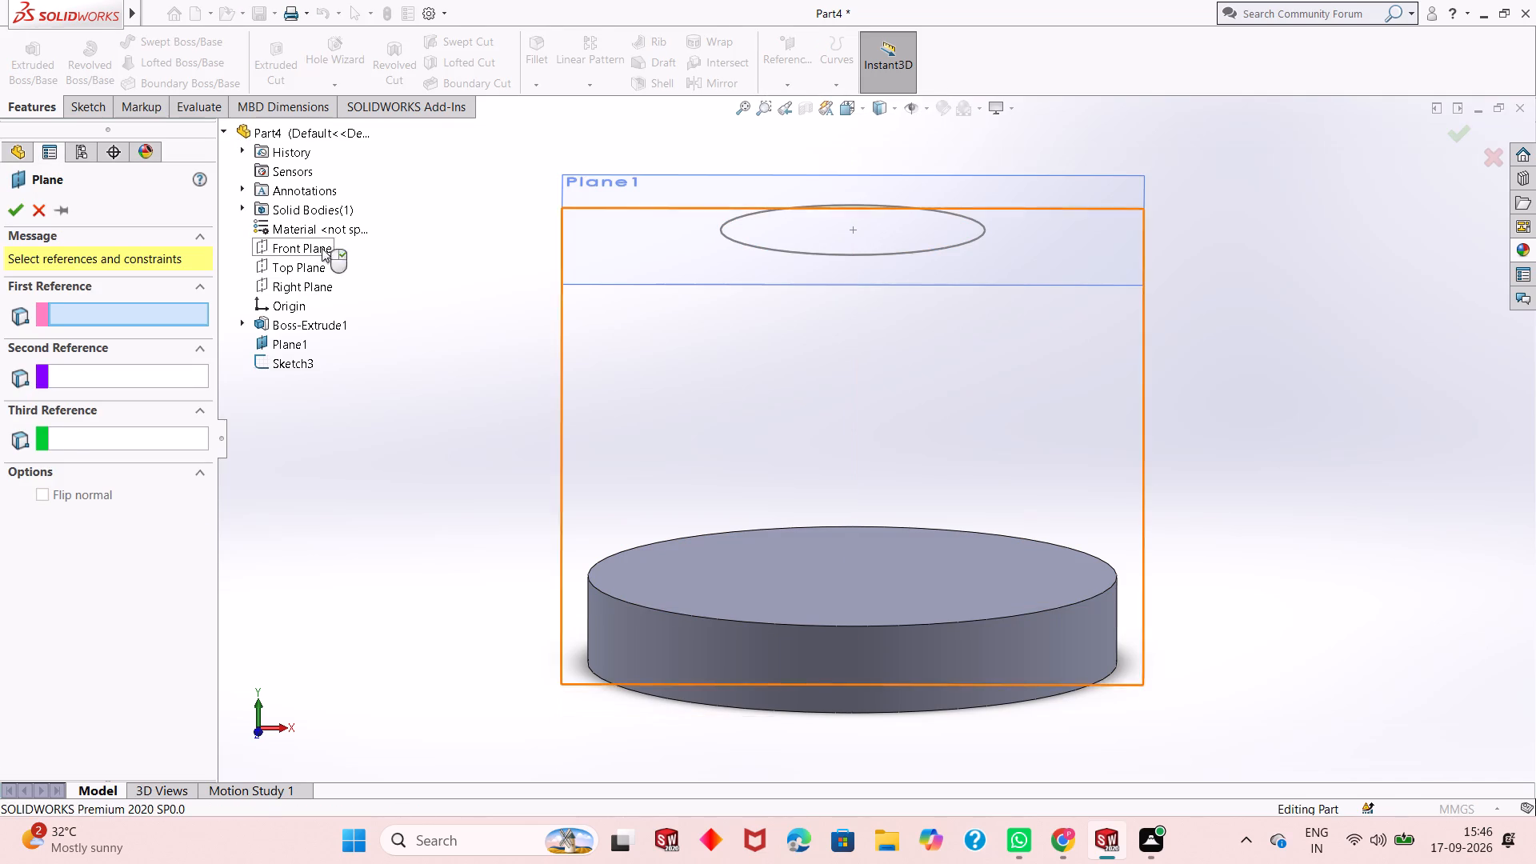
double_click(126, 450)
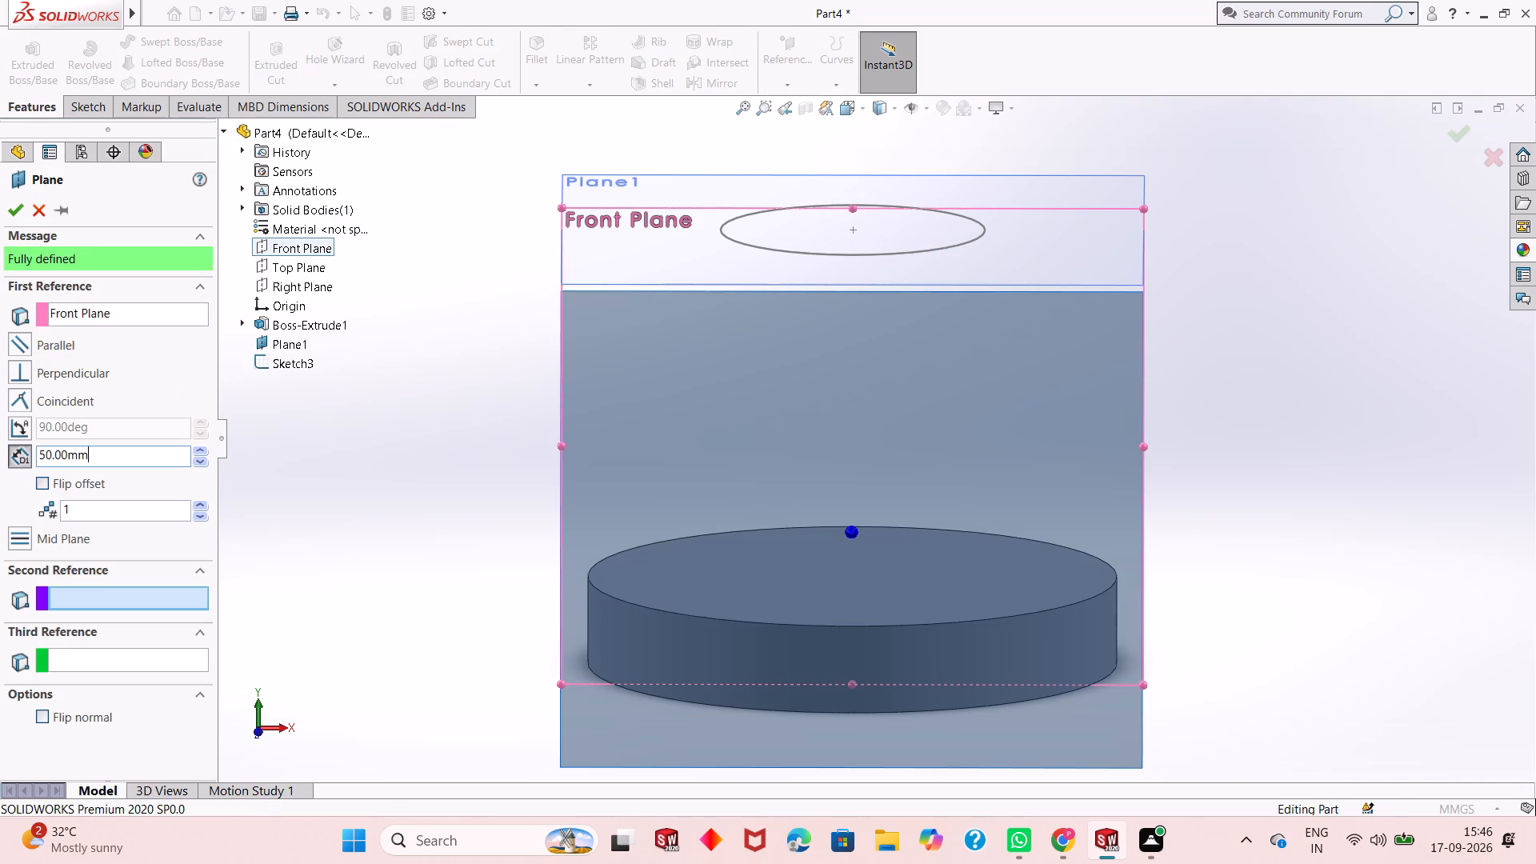
key("0")
key("Return")
middle_click_drag(570, 500, 571, 500)
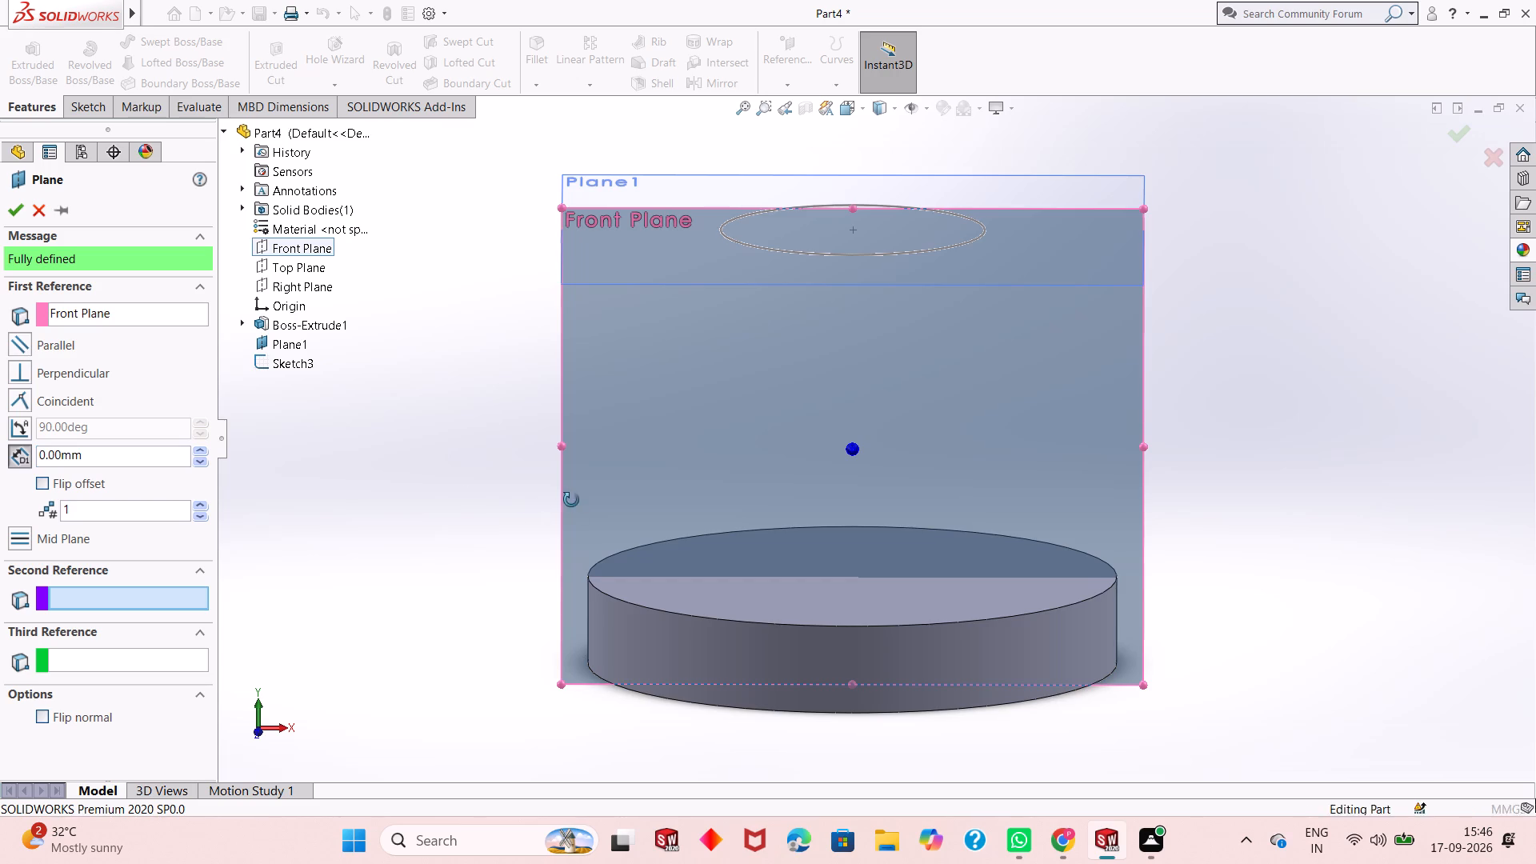
middle_click_drag(571, 500, 490, 635)
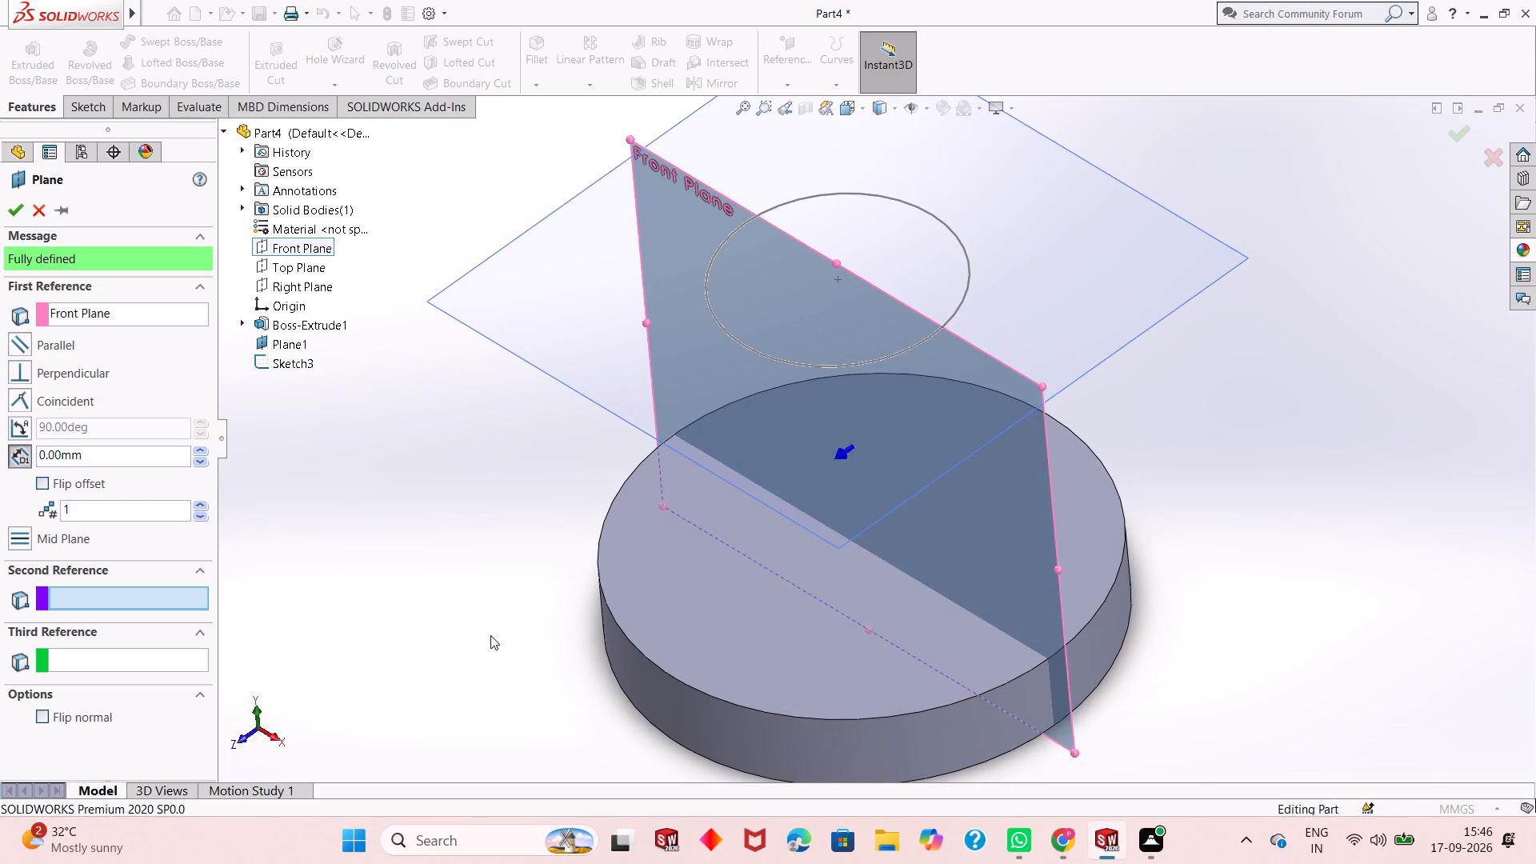
left_click(14, 214)
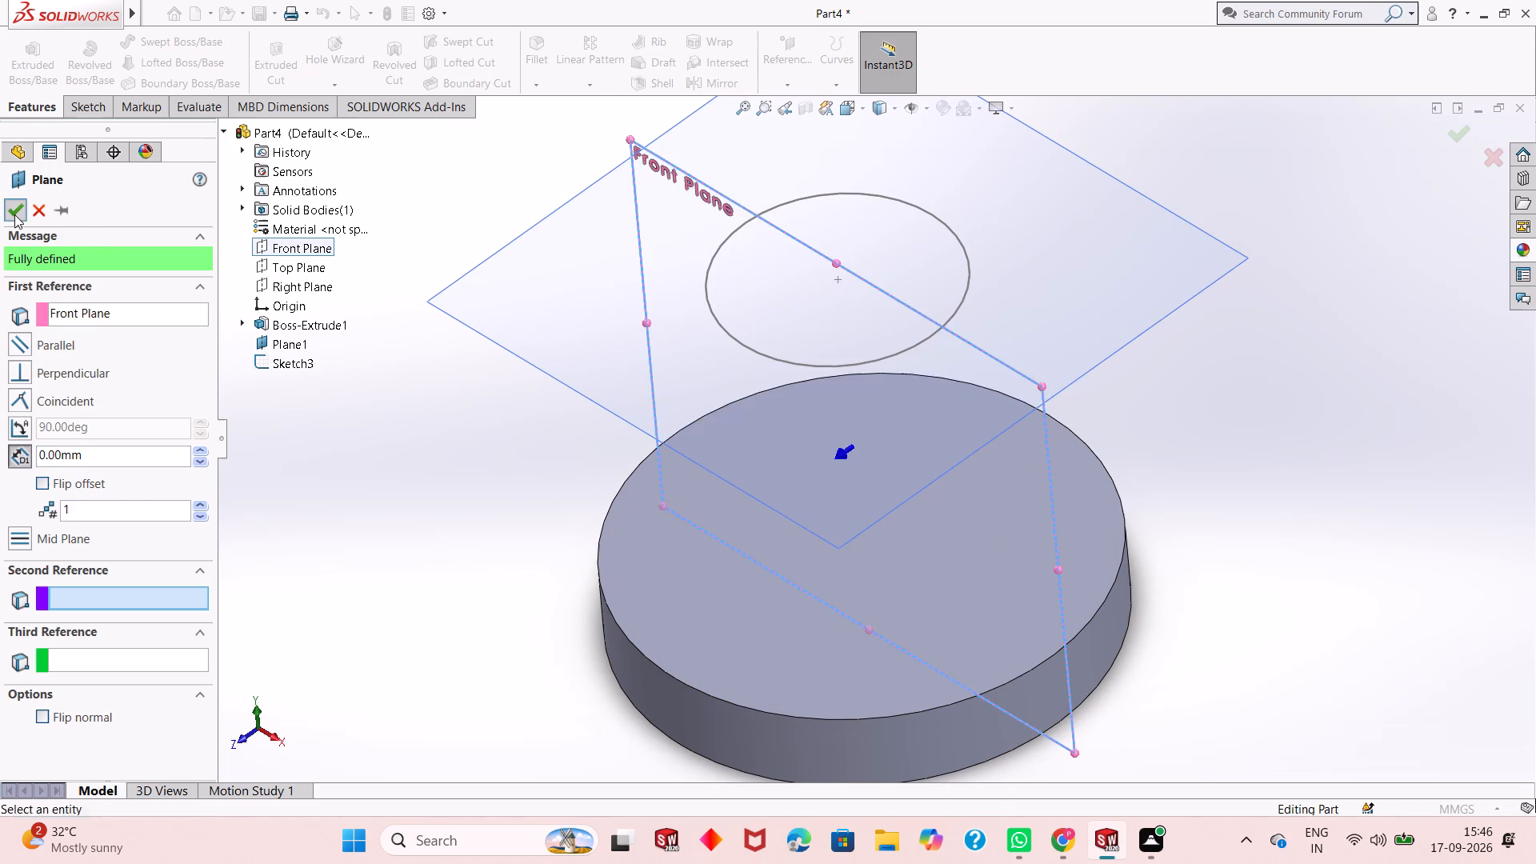
Hide the horizontal offset plane above the disc.
middle_click_drag(1054, 451, 1114, 358)
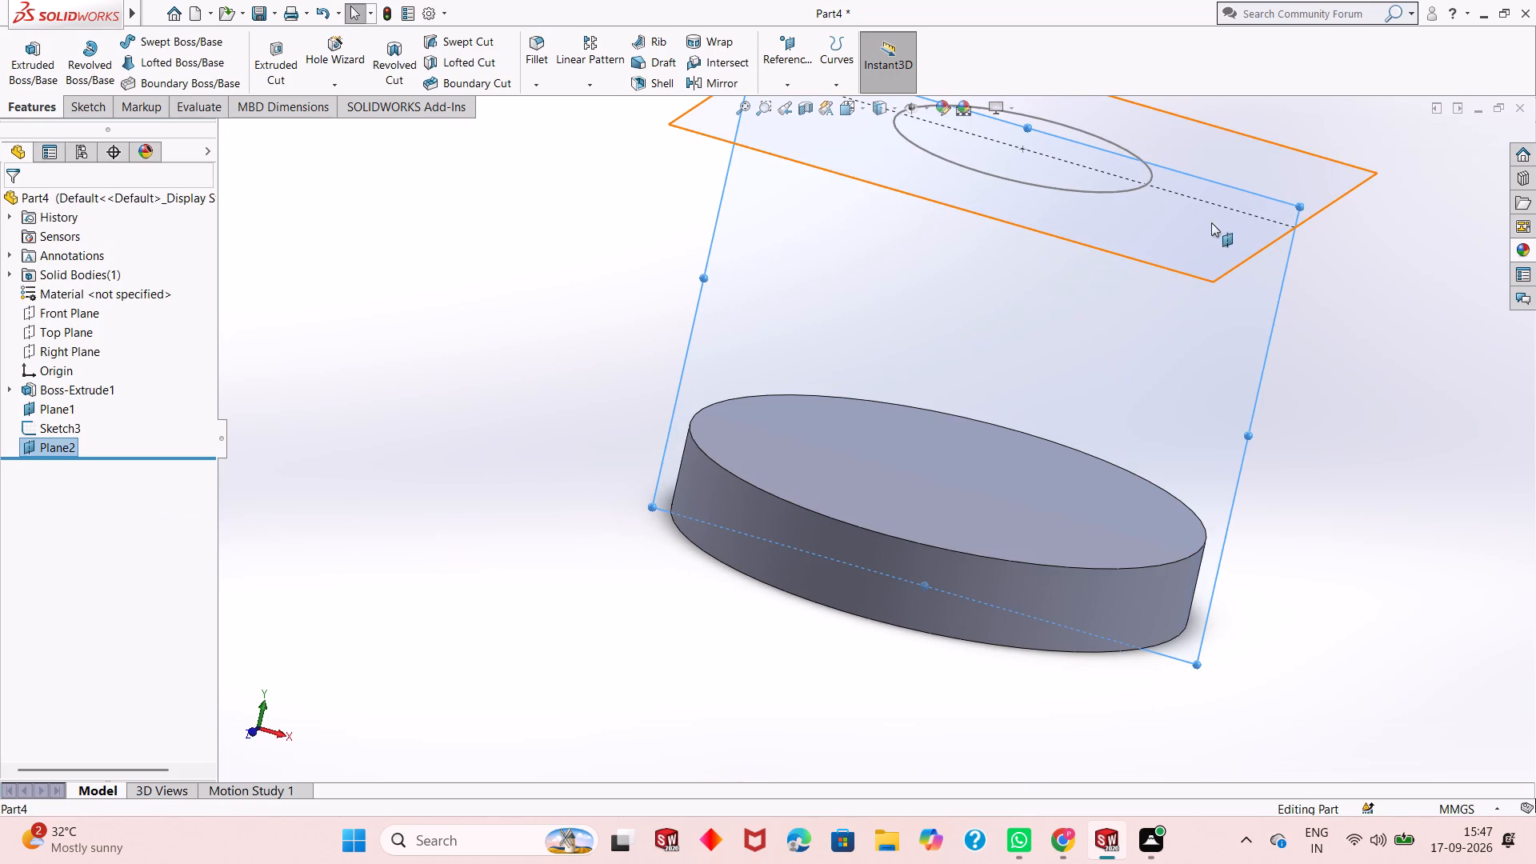
right_click(1313, 162)
left_click(1374, 138)
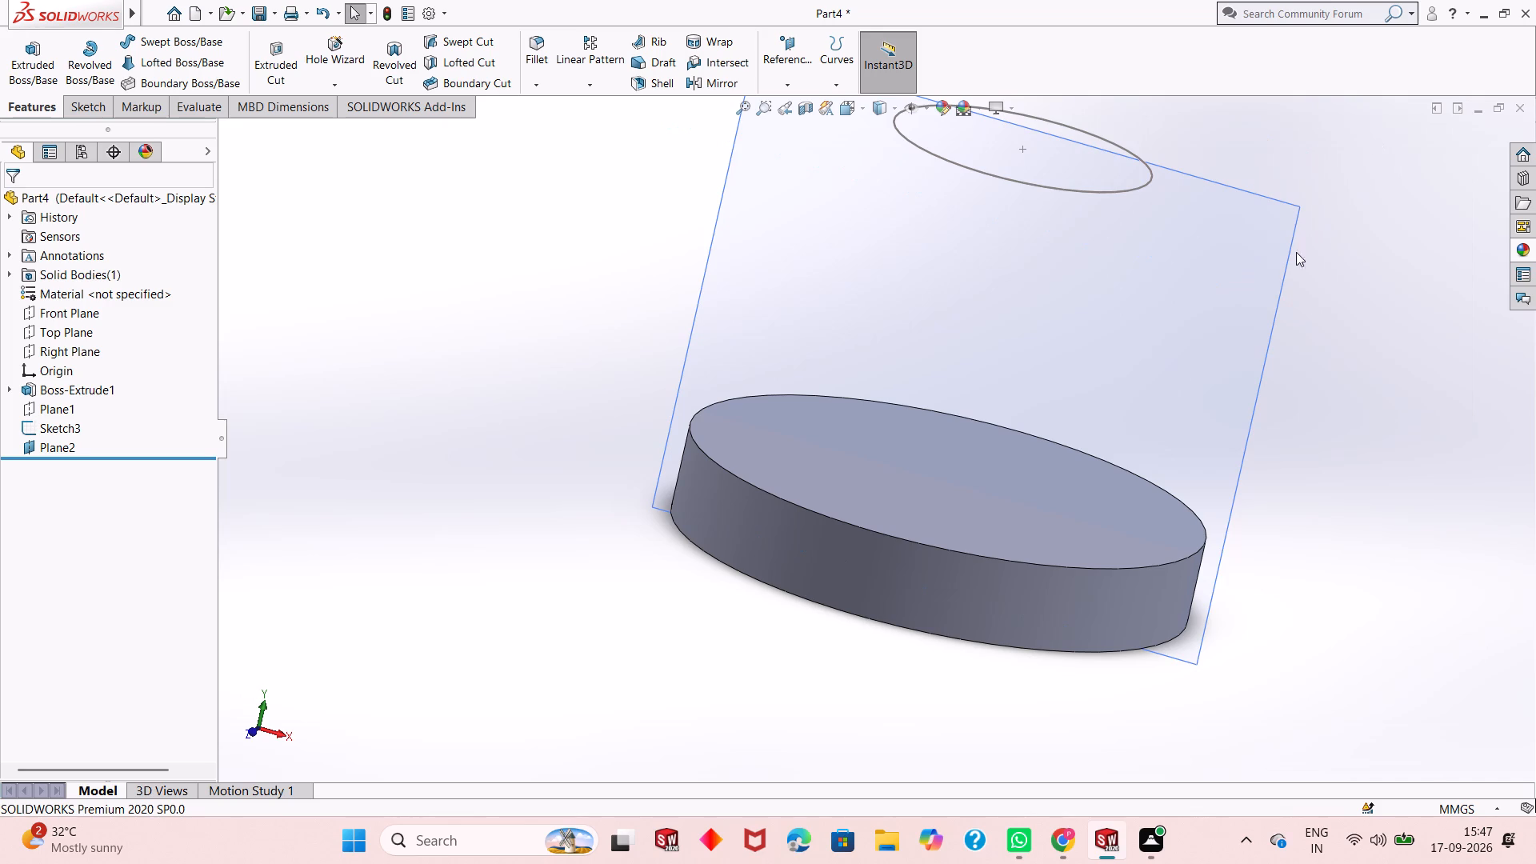
Start a sketch on the front reference plane and draw a vertical line about 31 mm long down from the upper circle's centre.
right_click(1195, 266)
left_click(1237, 240)
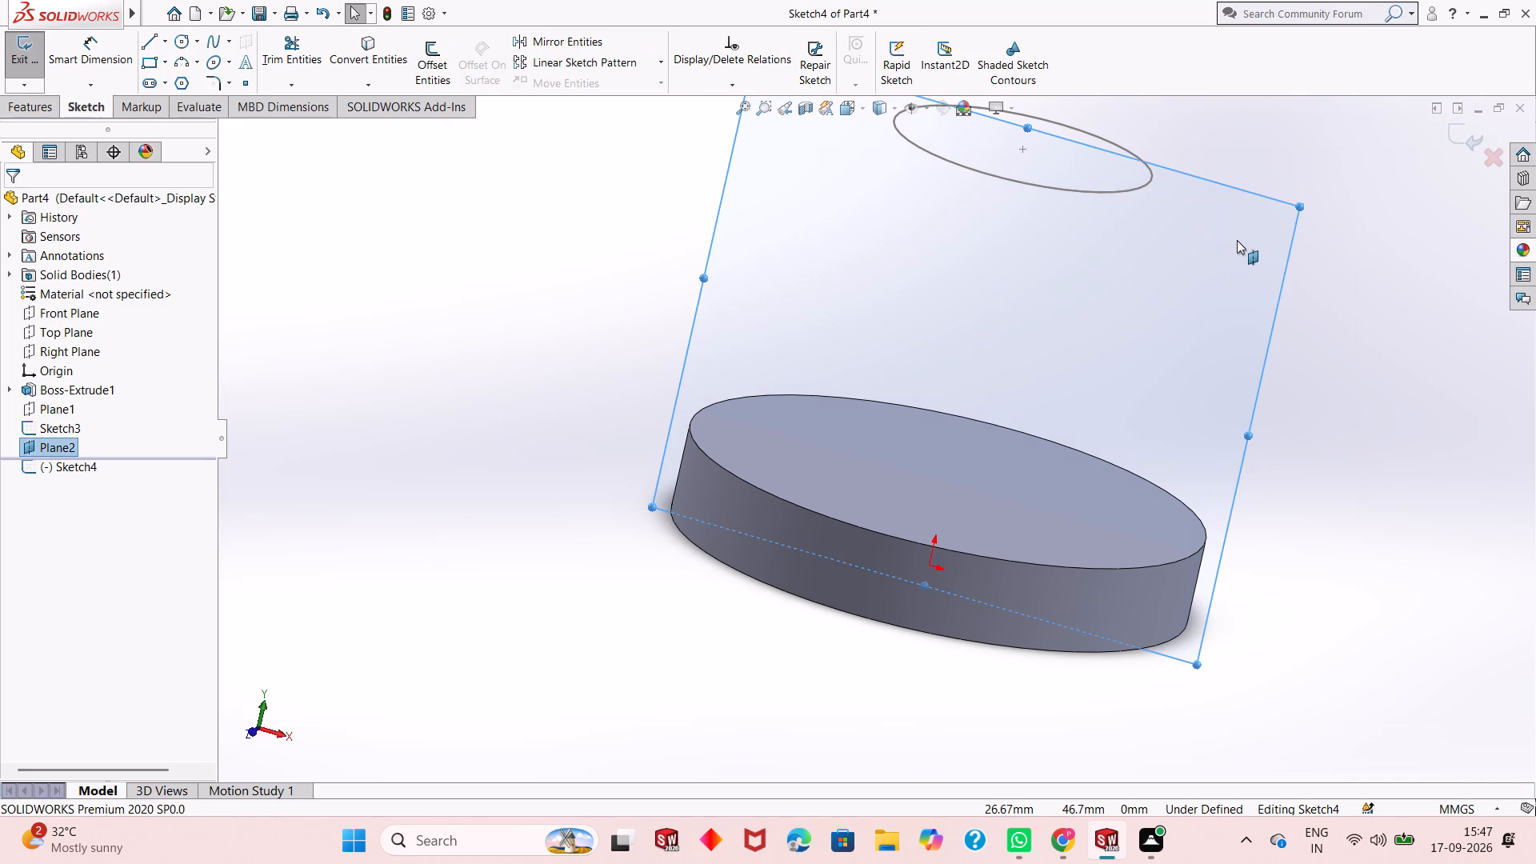
key("ctrl+8")
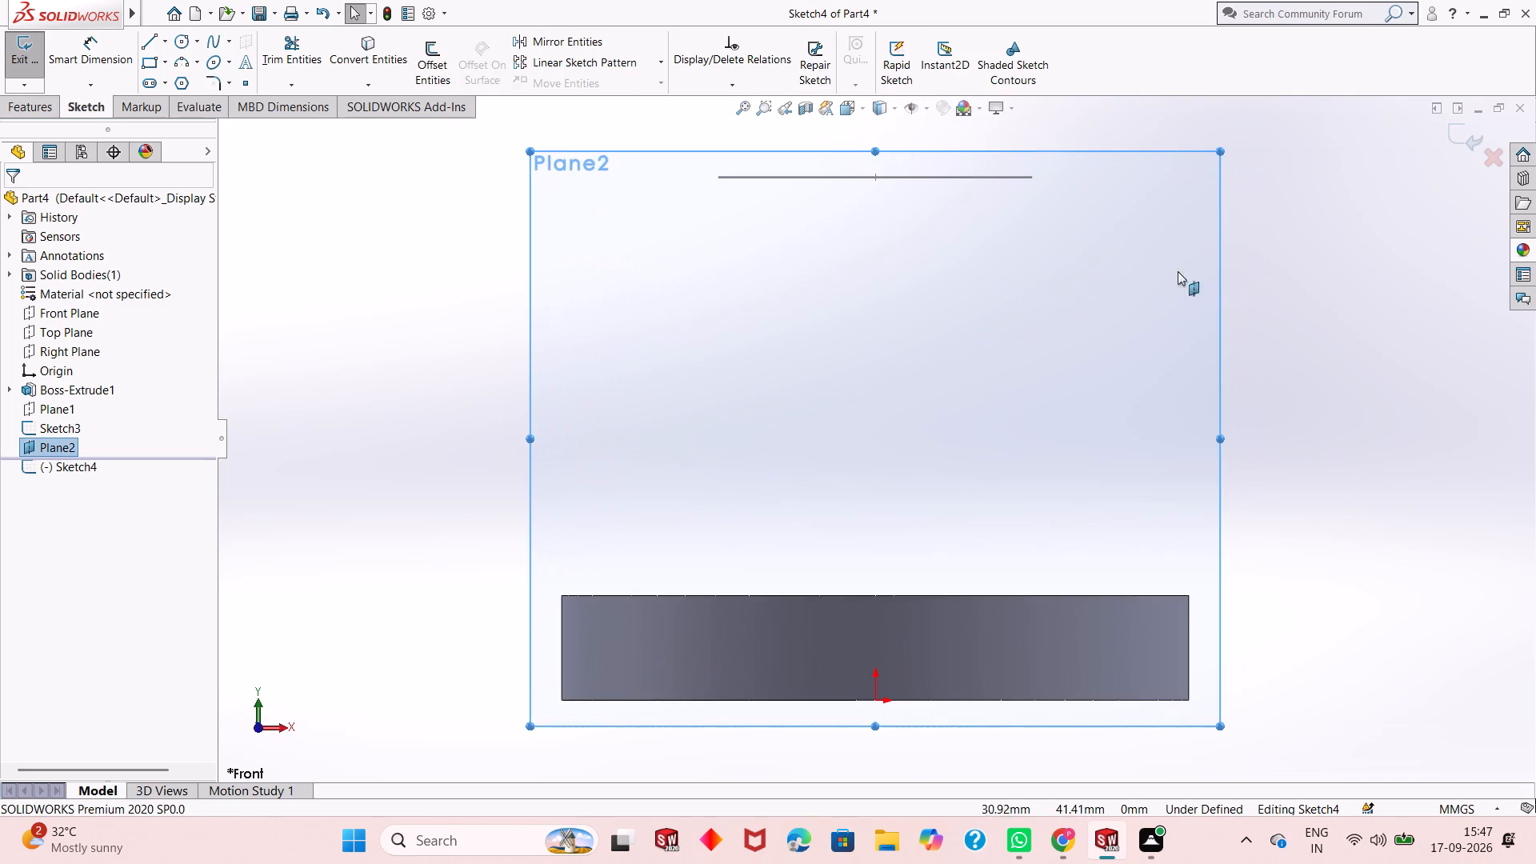
key("Escape")
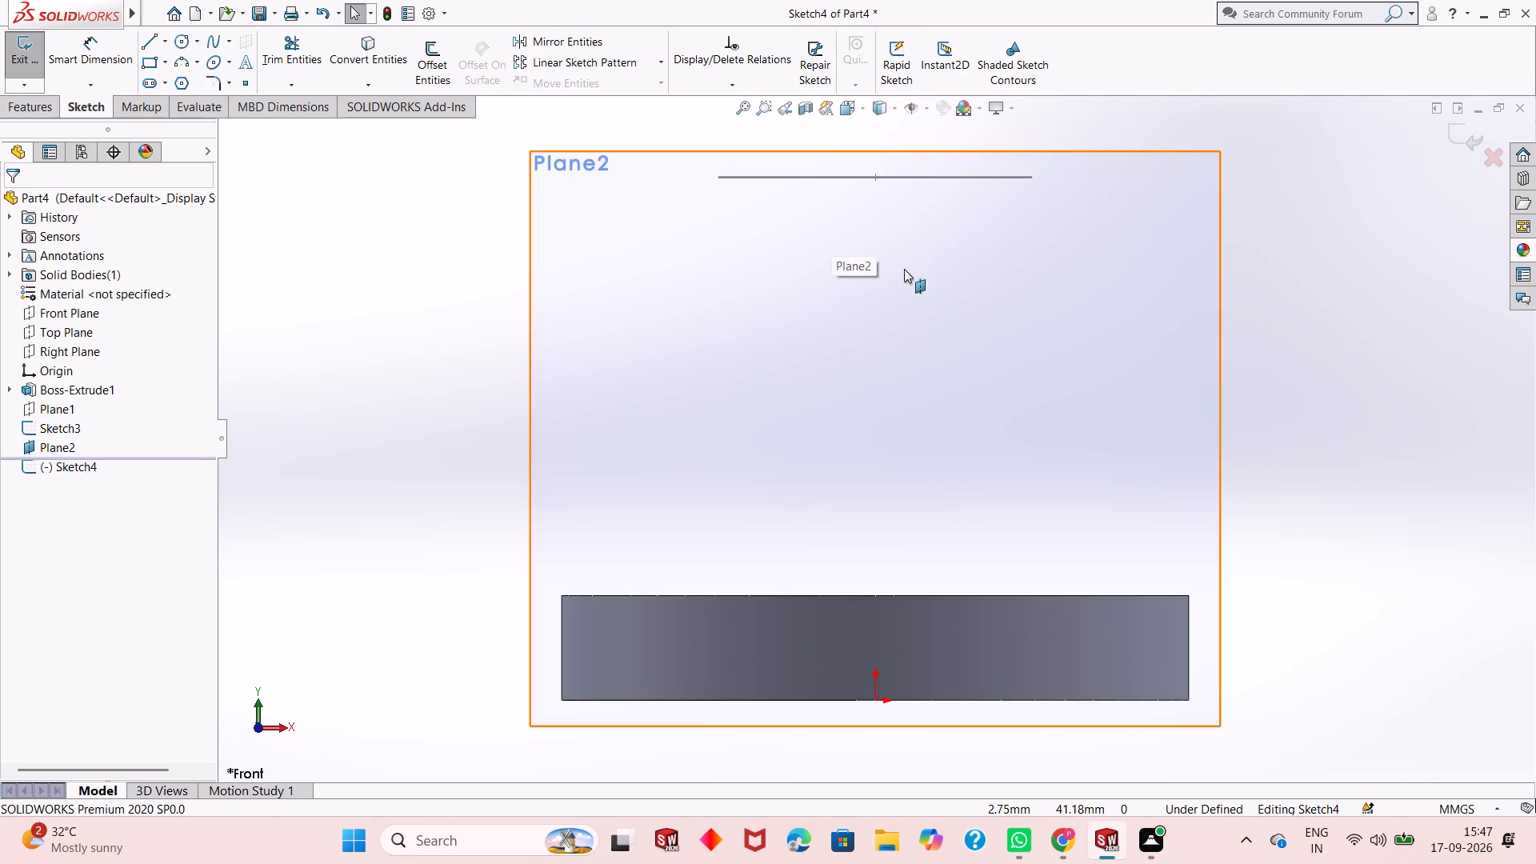
left_click(154, 44)
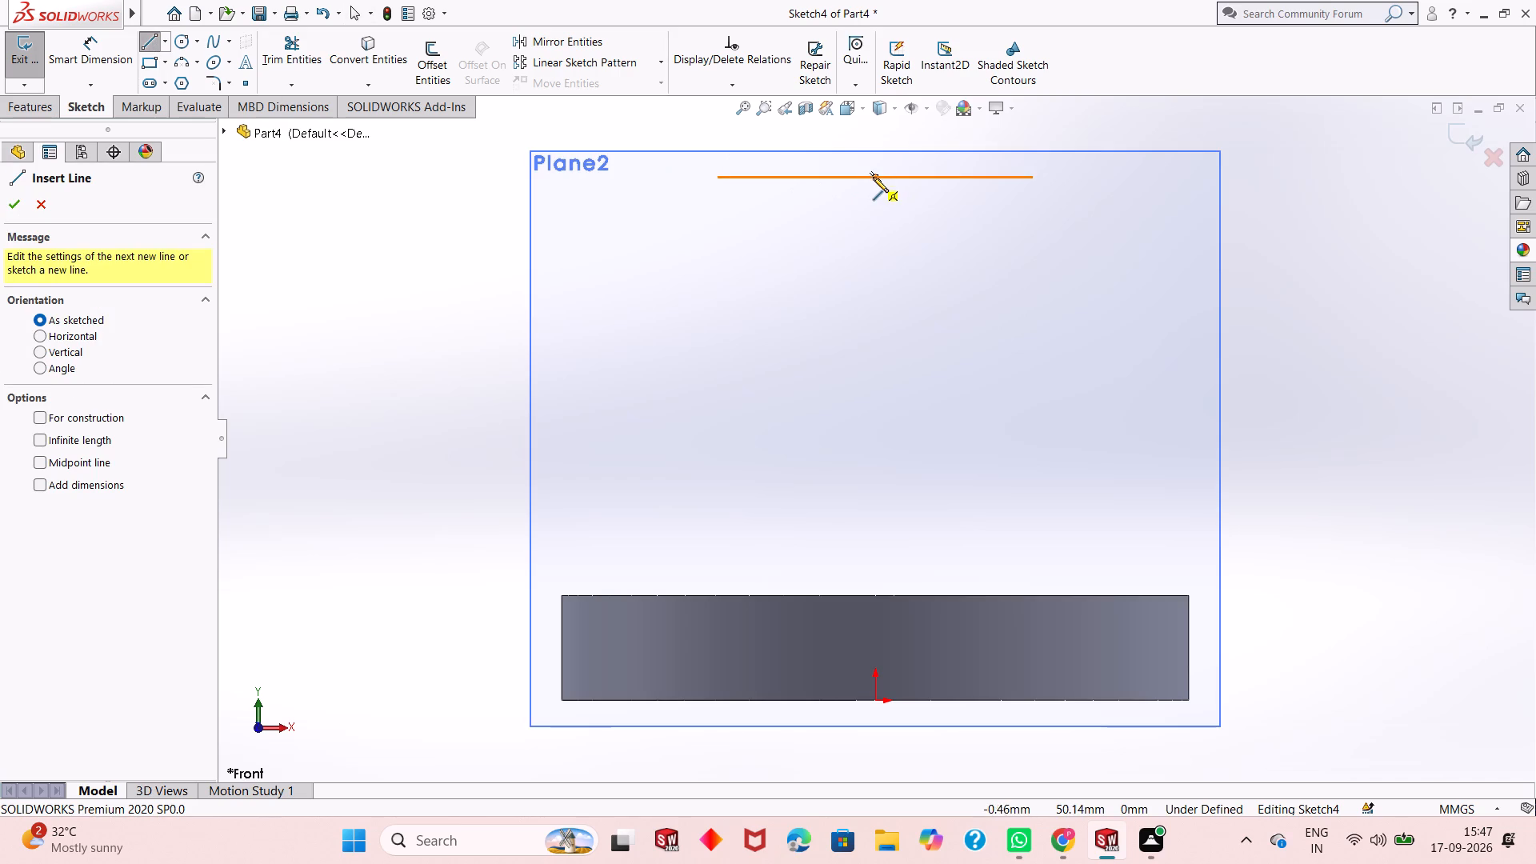
left_click(877, 178)
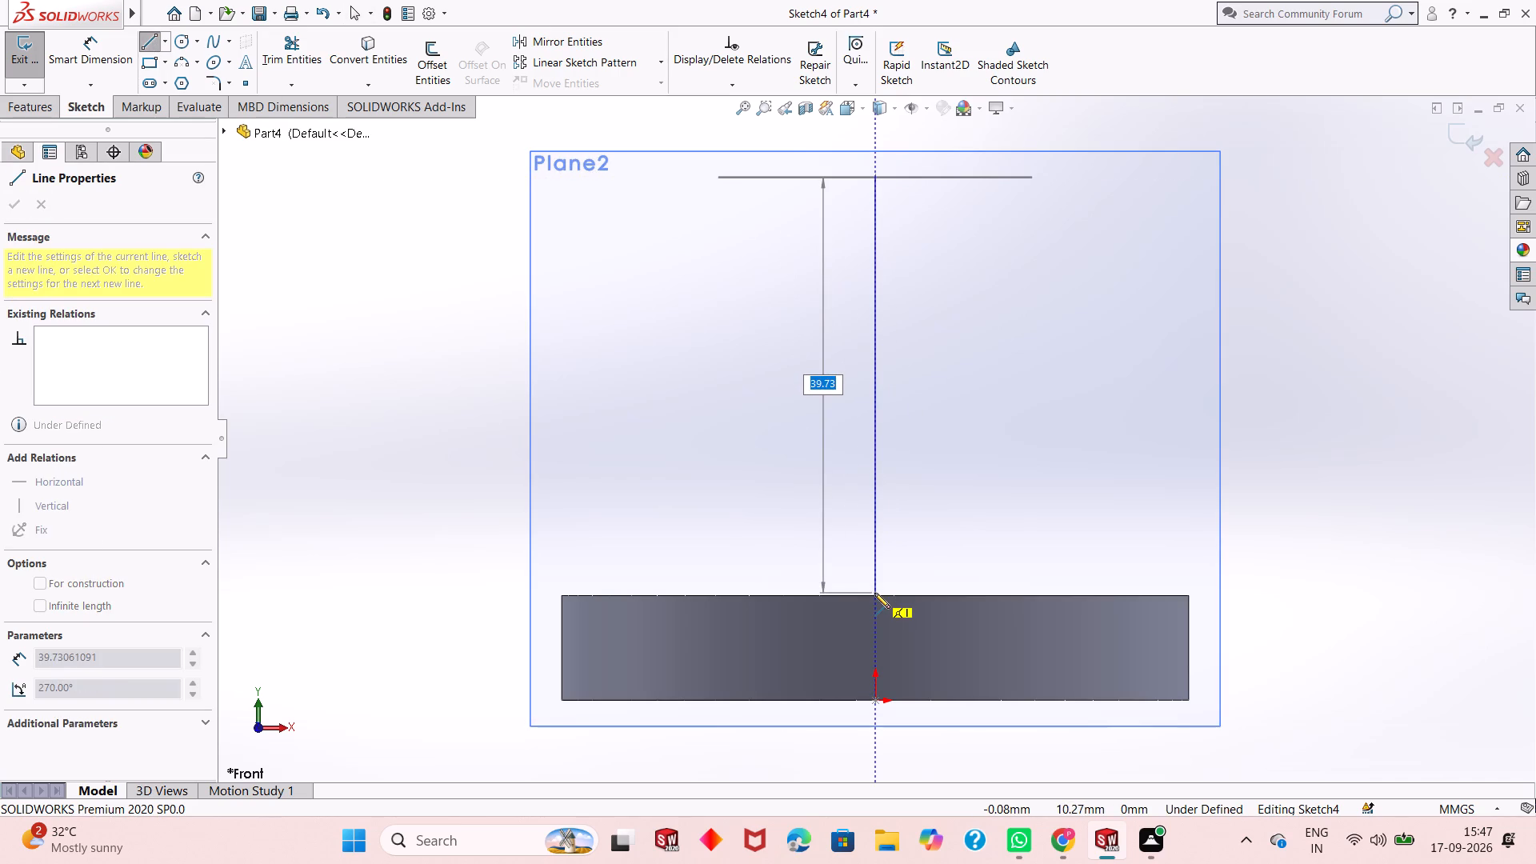
left_click(878, 497)
key("Escape")
key("Escape")
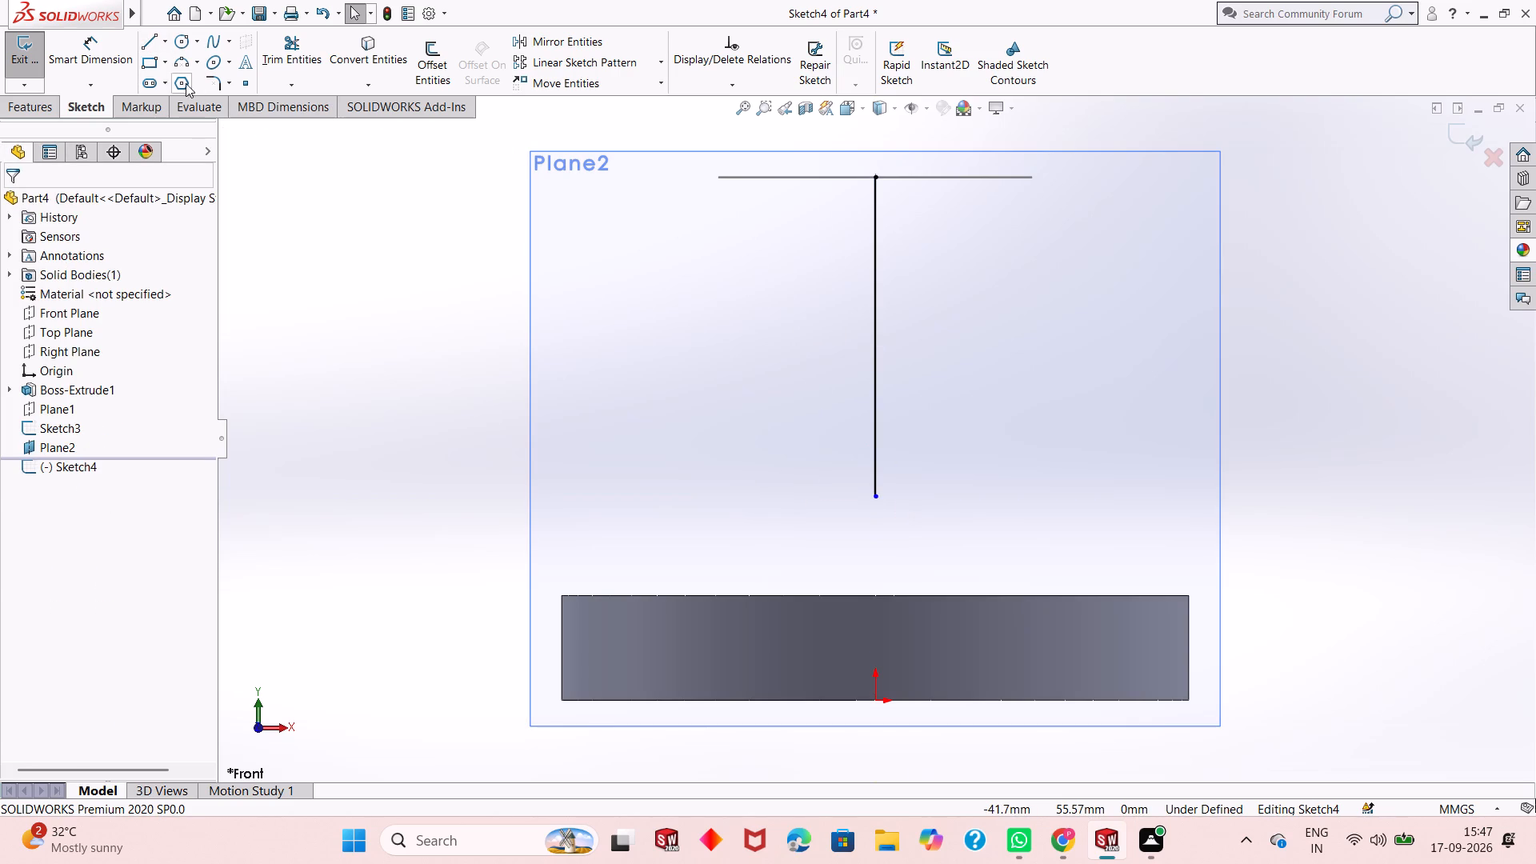
Draw a three-point arc of about 7.7 mm radius from the line's lower end to the disc's top edge.
left_click(184, 58)
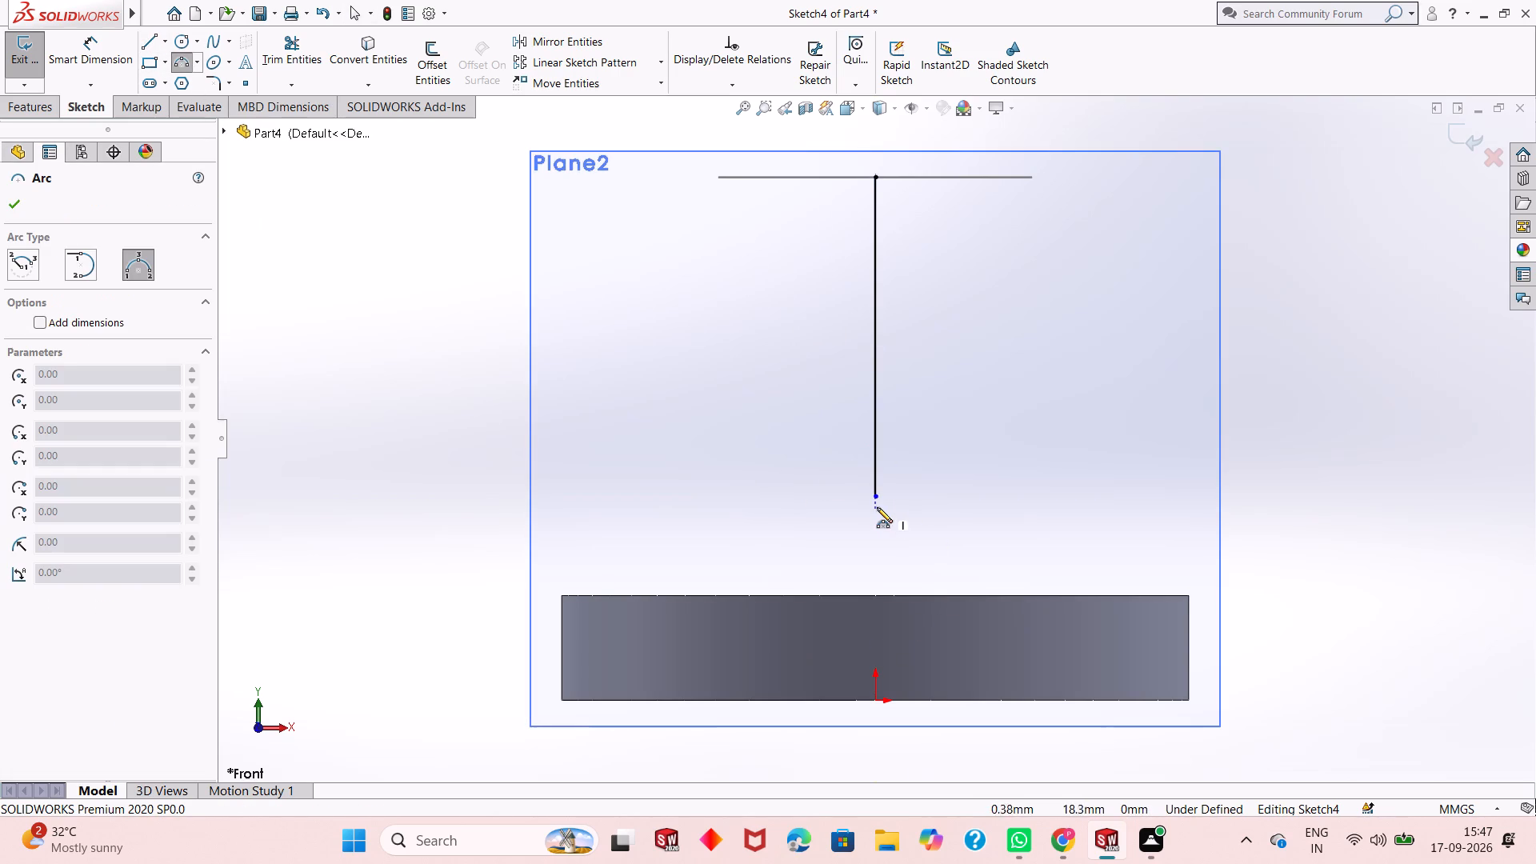
left_click(876, 497)
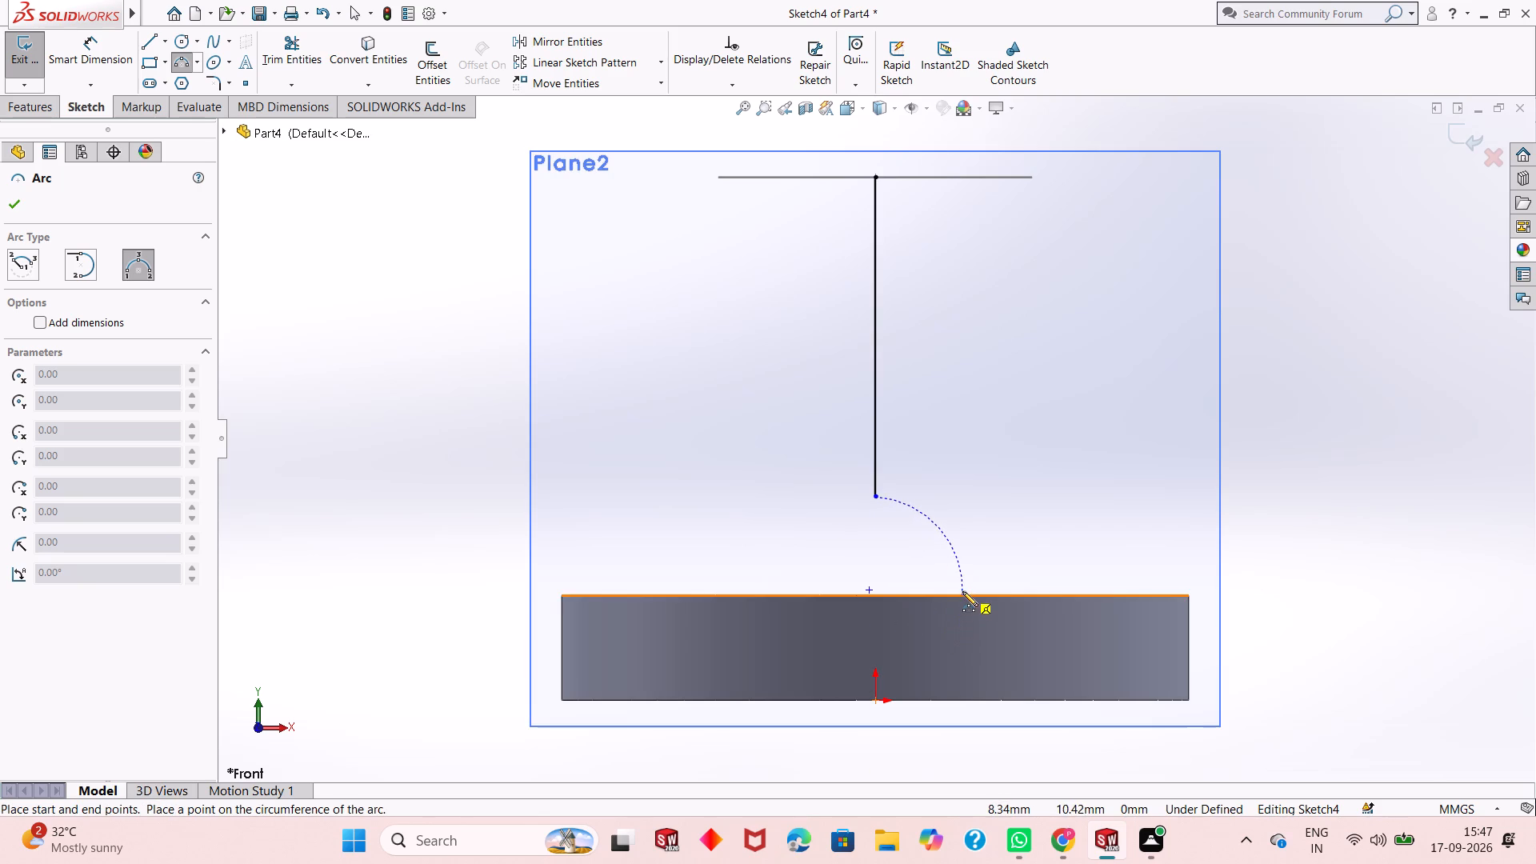
left_click(957, 596)
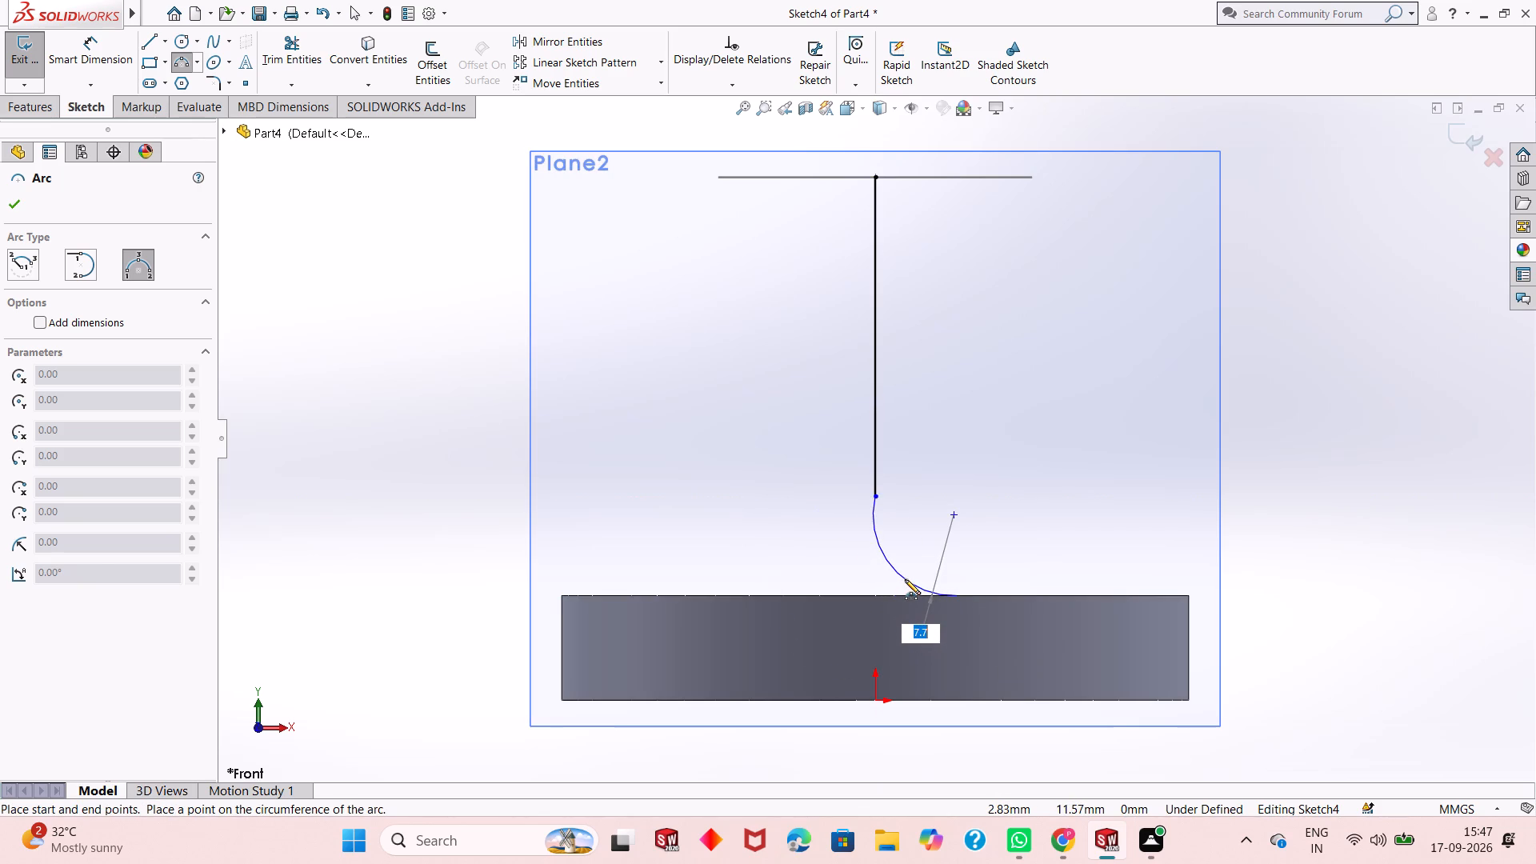
left_click(905, 579)
key("Escape")
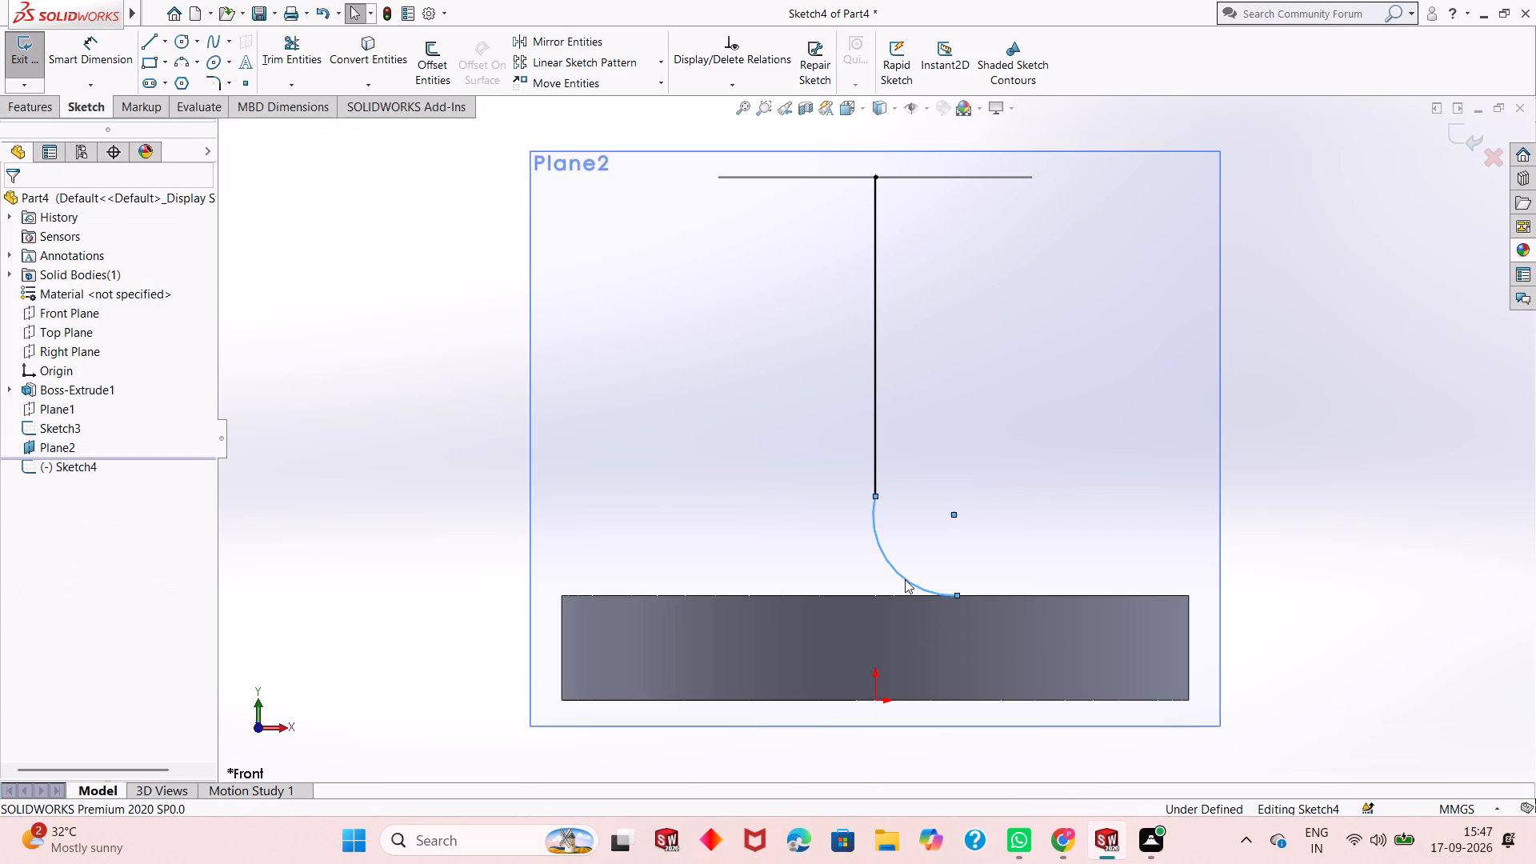
key("Escape")
key("Escape")
key("Escape")
key("Escape")
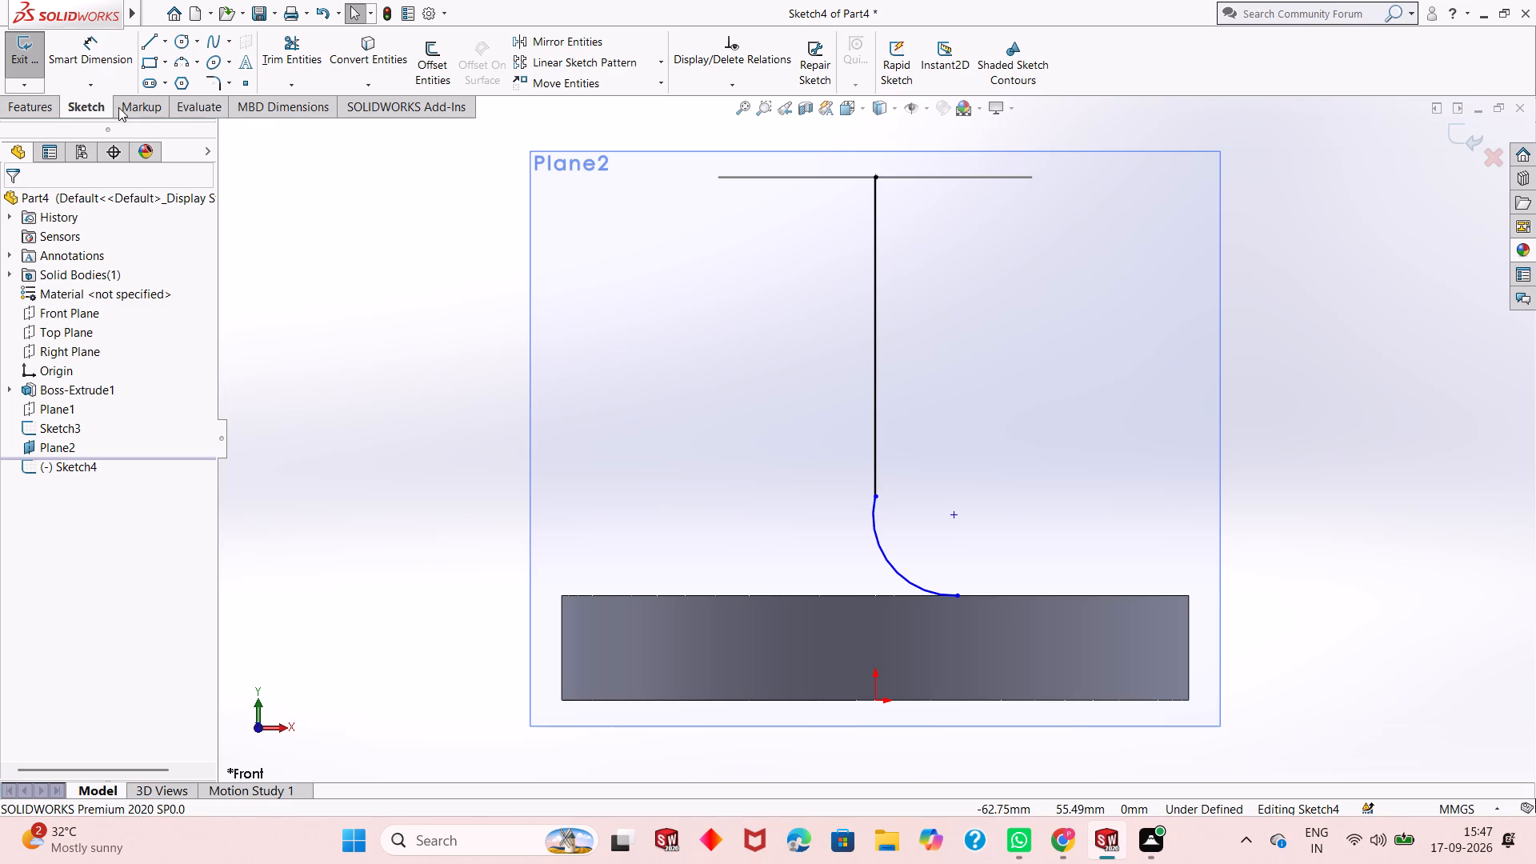
Dimension the arc's radius as 11.5 mm.
left_click(94, 75)
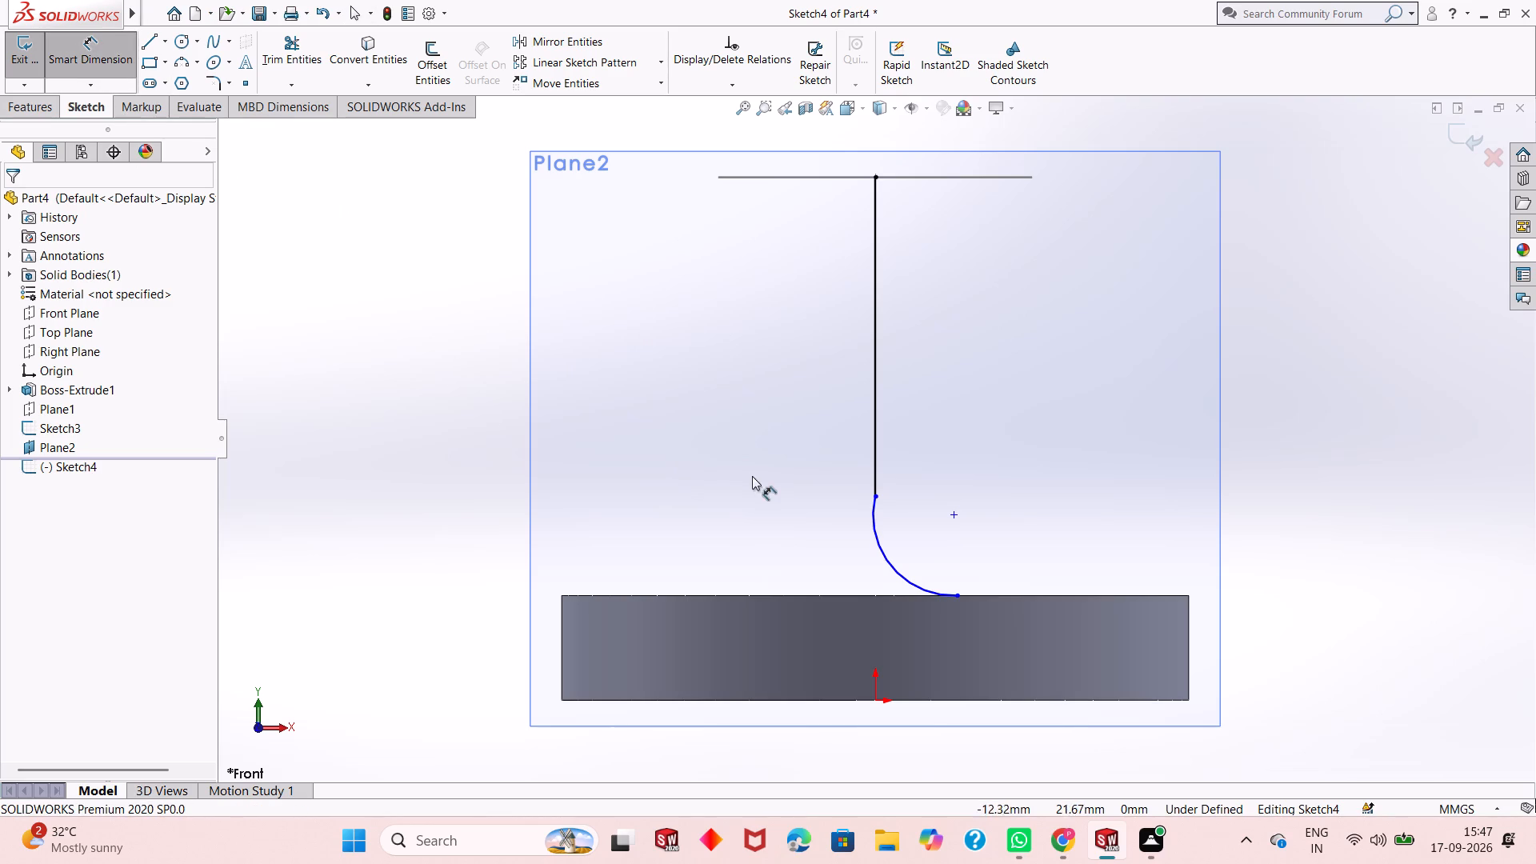
left_click(884, 555)
left_click(761, 613)
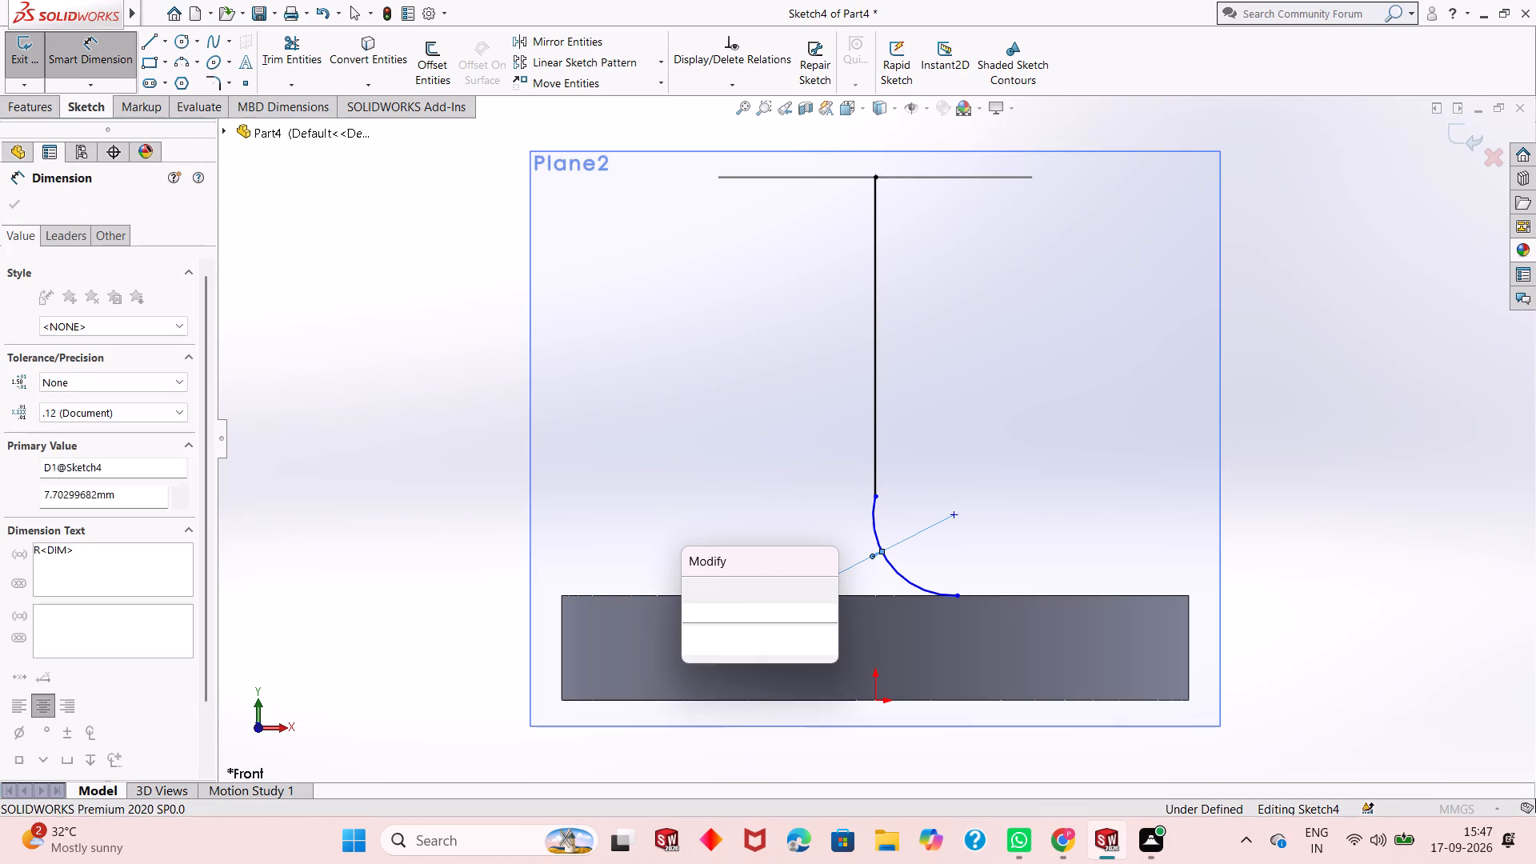
type("11.5")
key("Return")
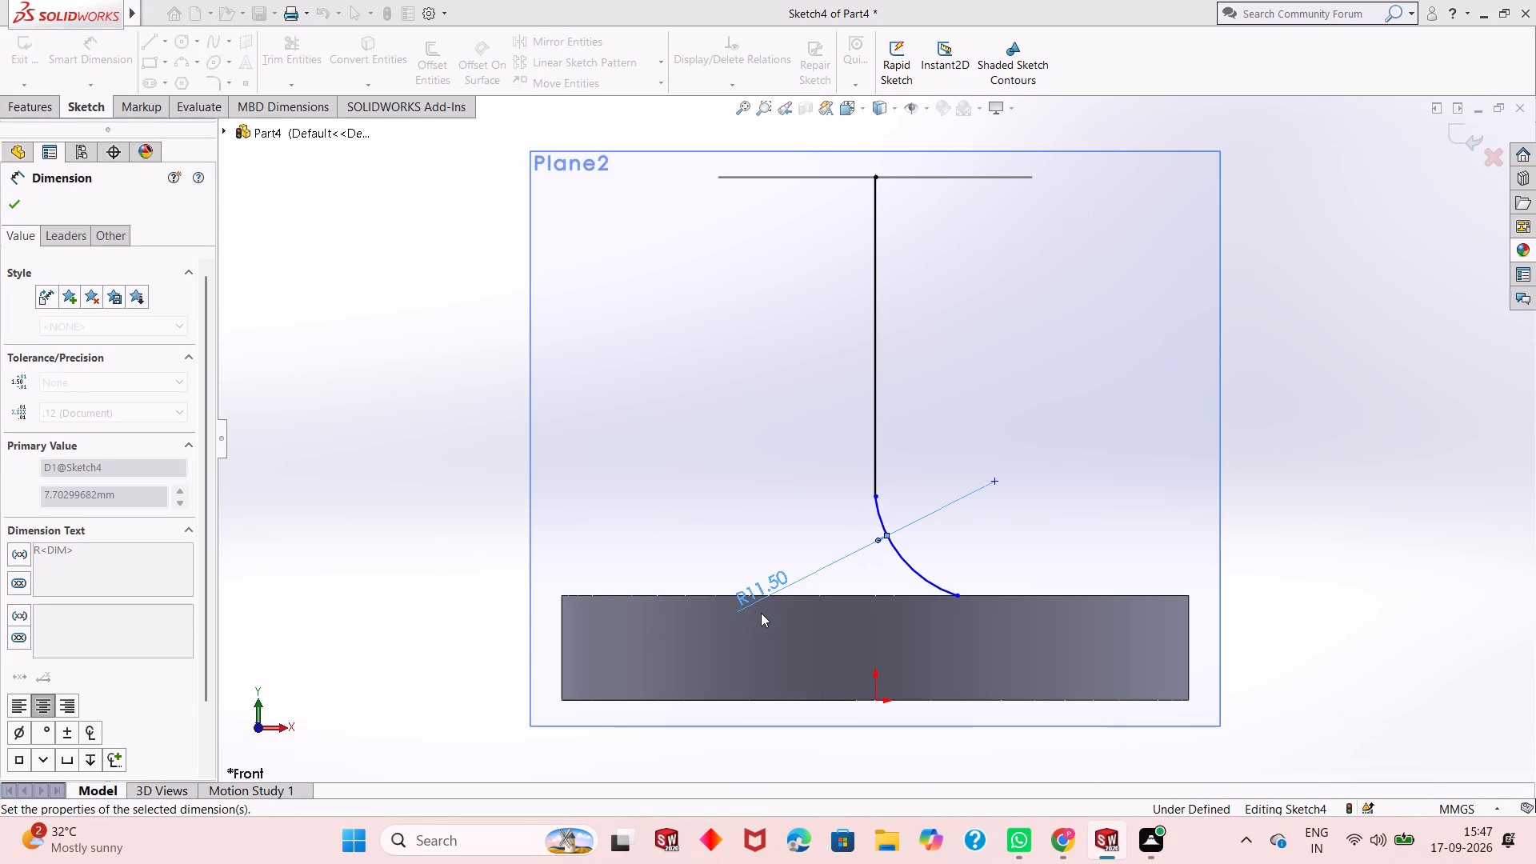
right_click(798, 435)
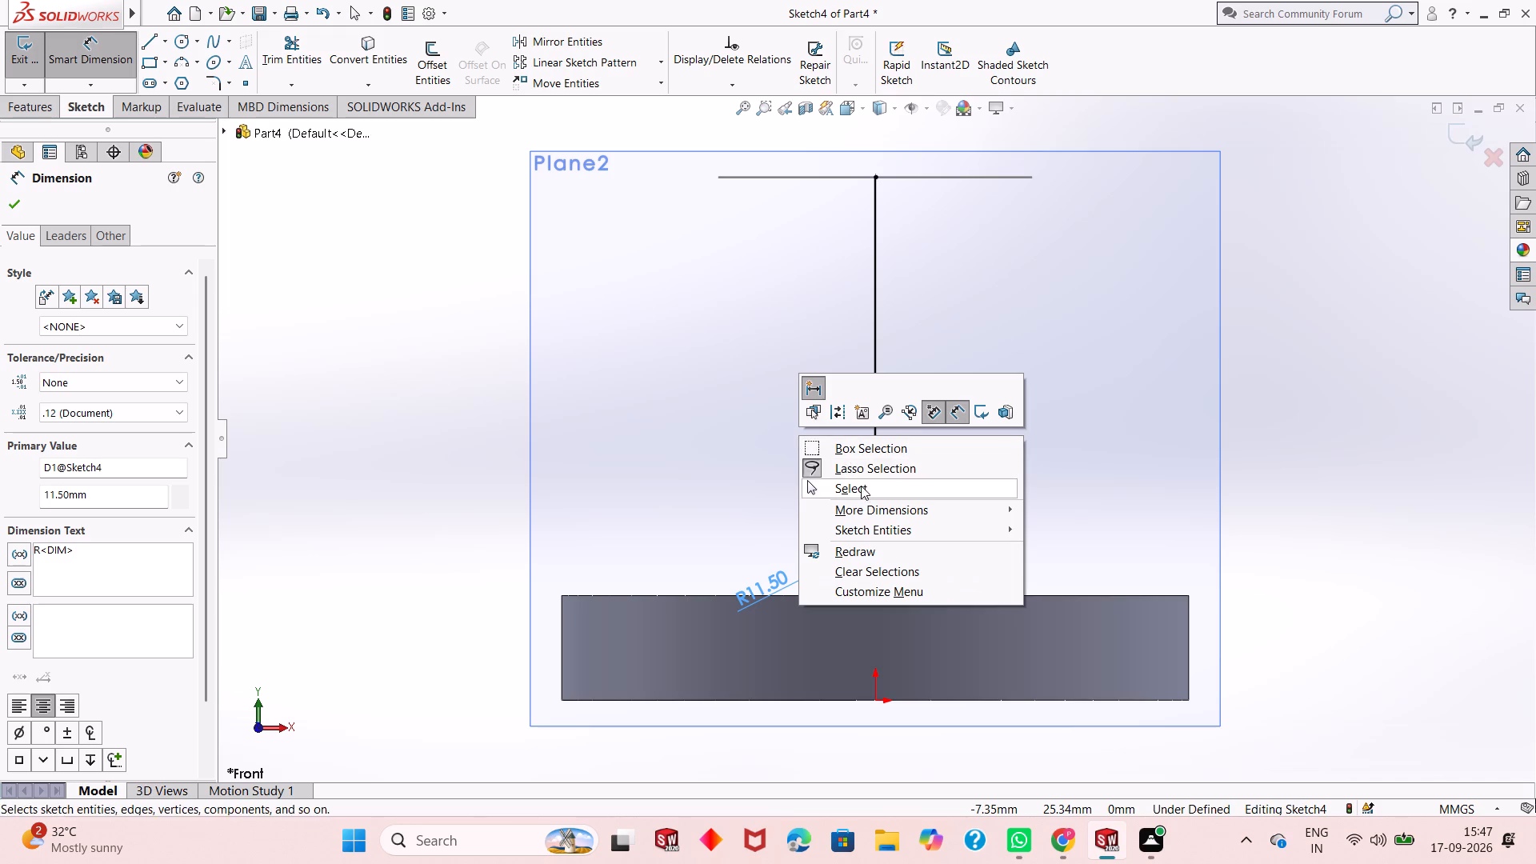
left_click(862, 489)
Make the arc tangent to the disc's top edge.
scroll(862, 490, "up", 2)
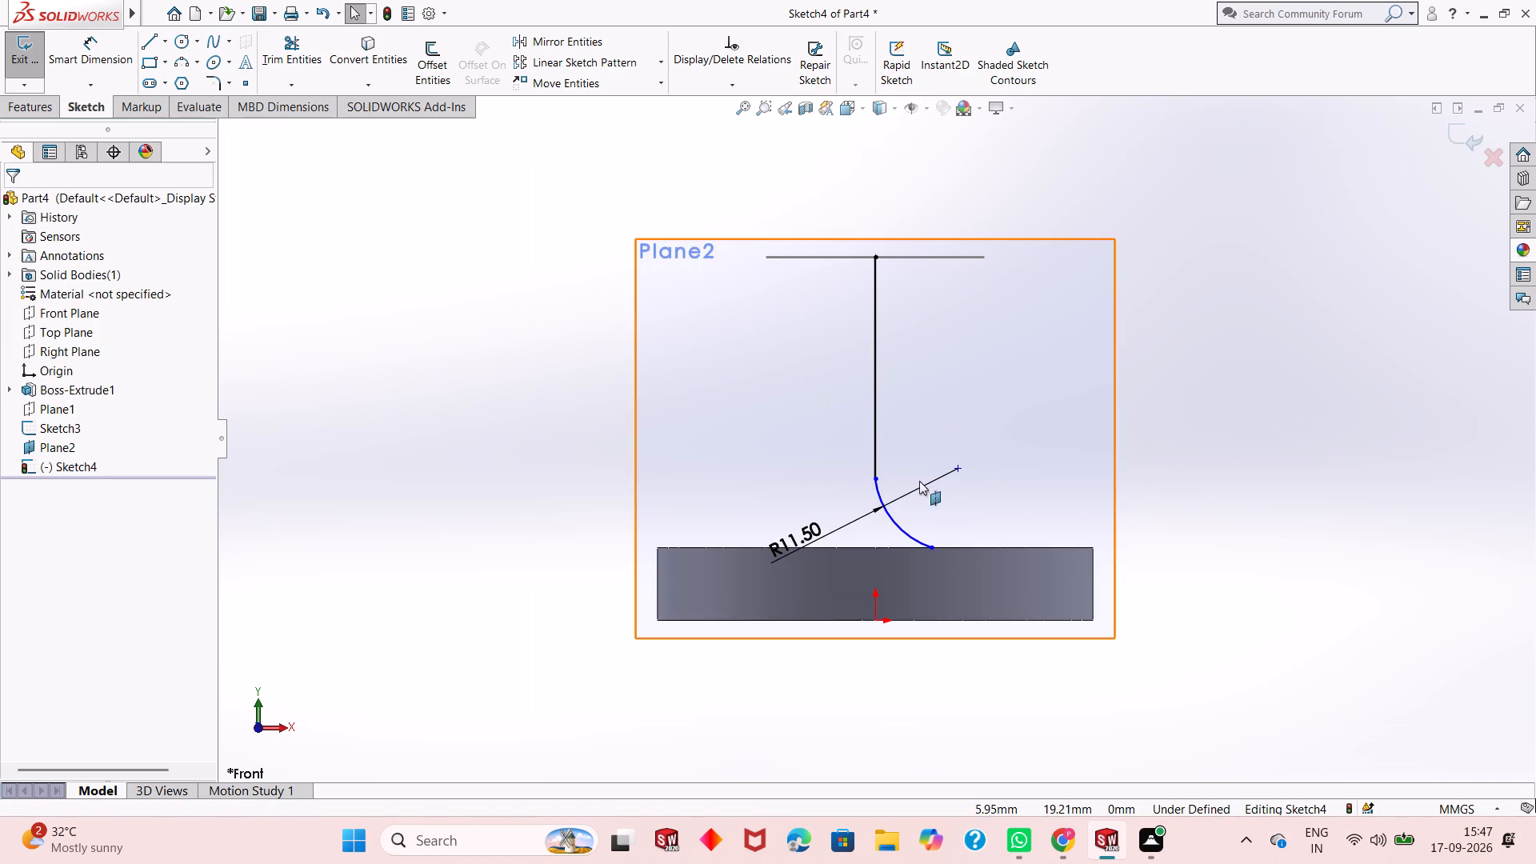
left_click(894, 522)
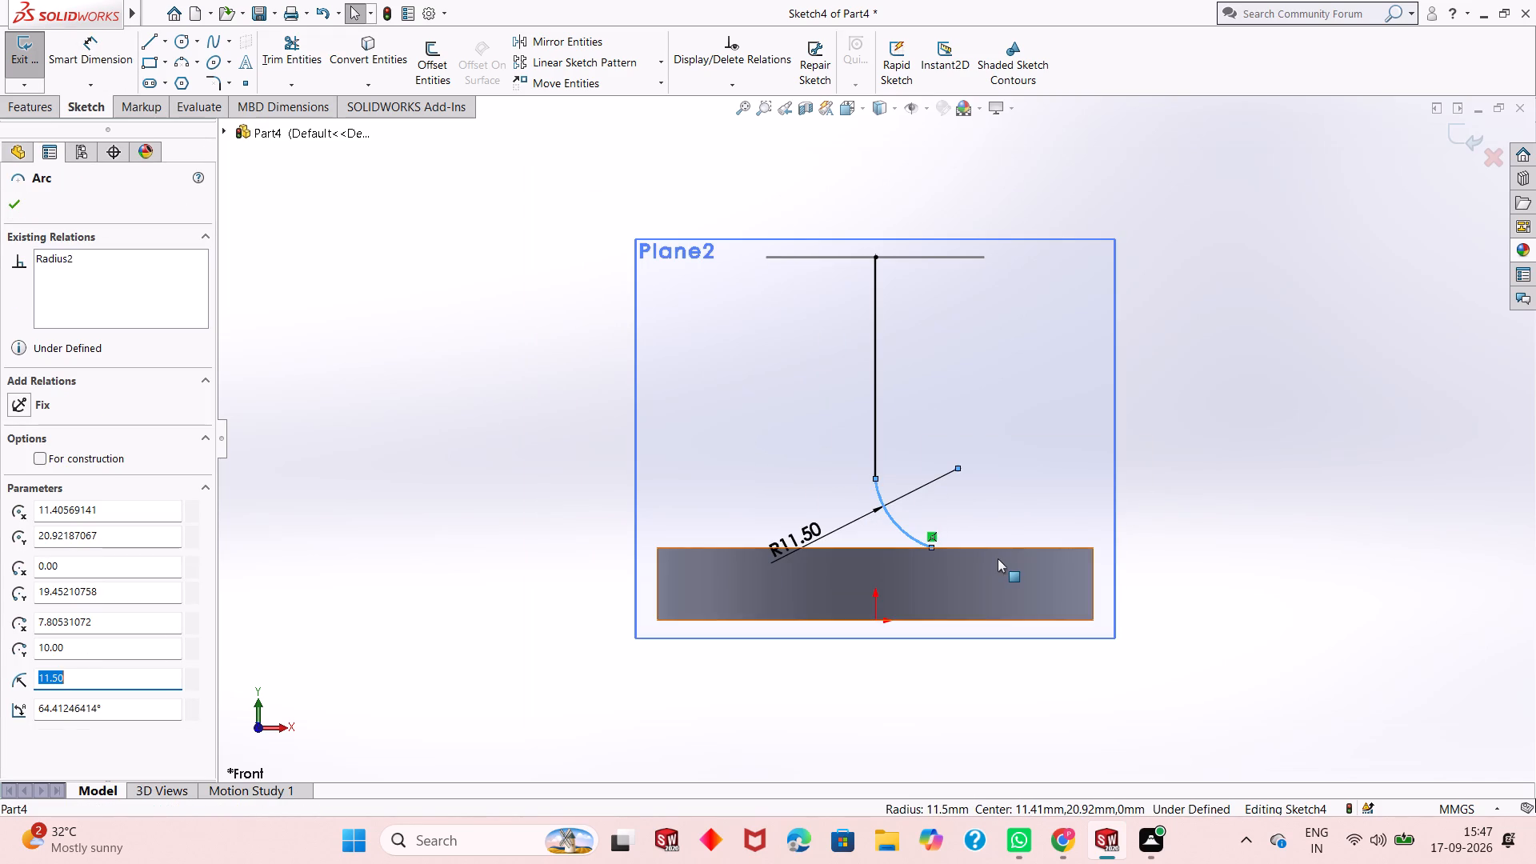
left_click(994, 550, "ctrl")
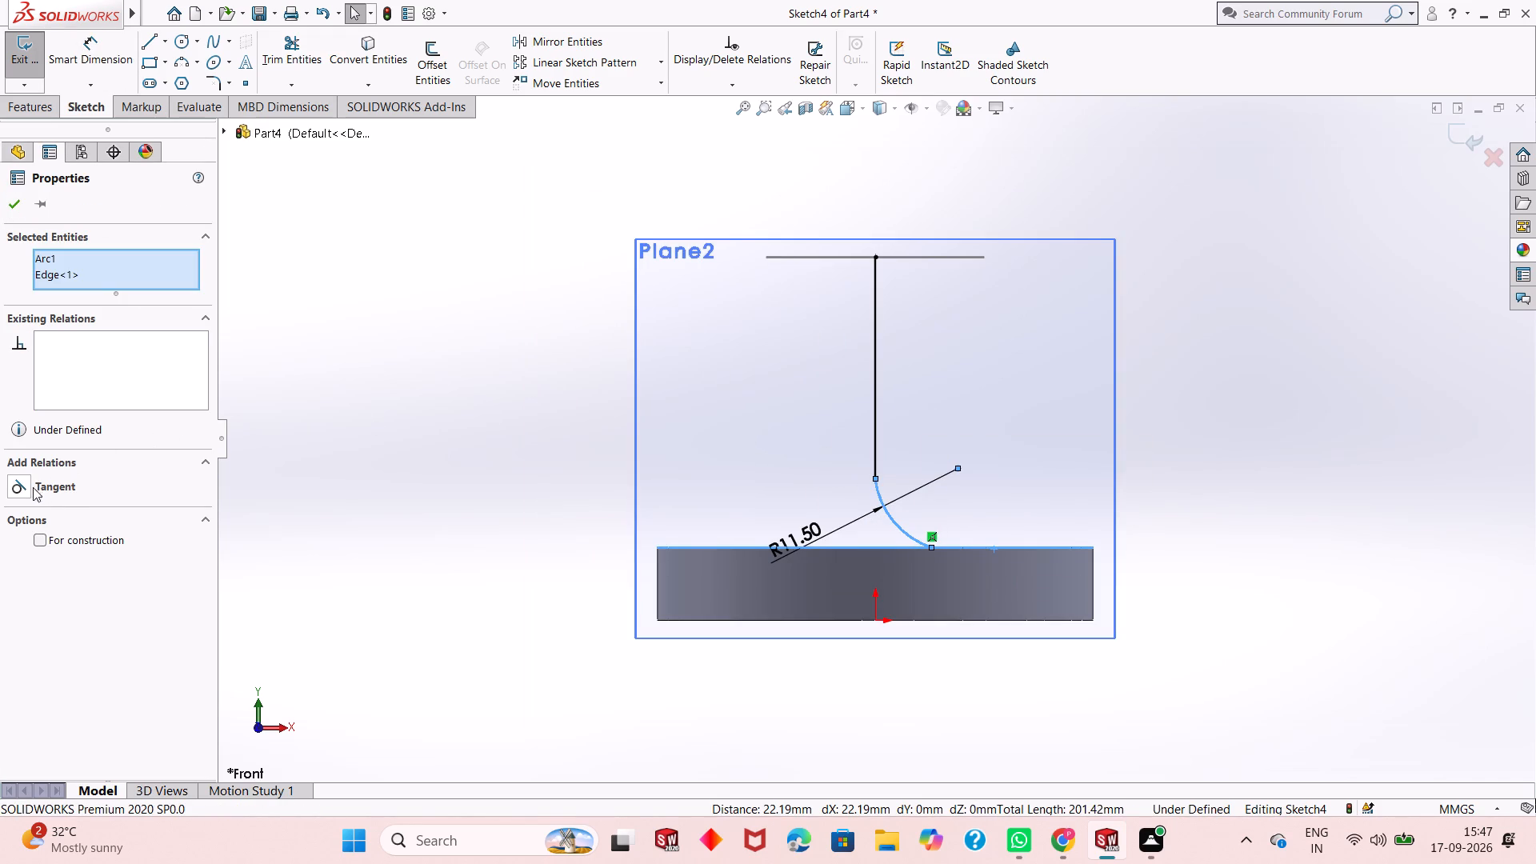
left_click(33, 487)
left_click(14, 200)
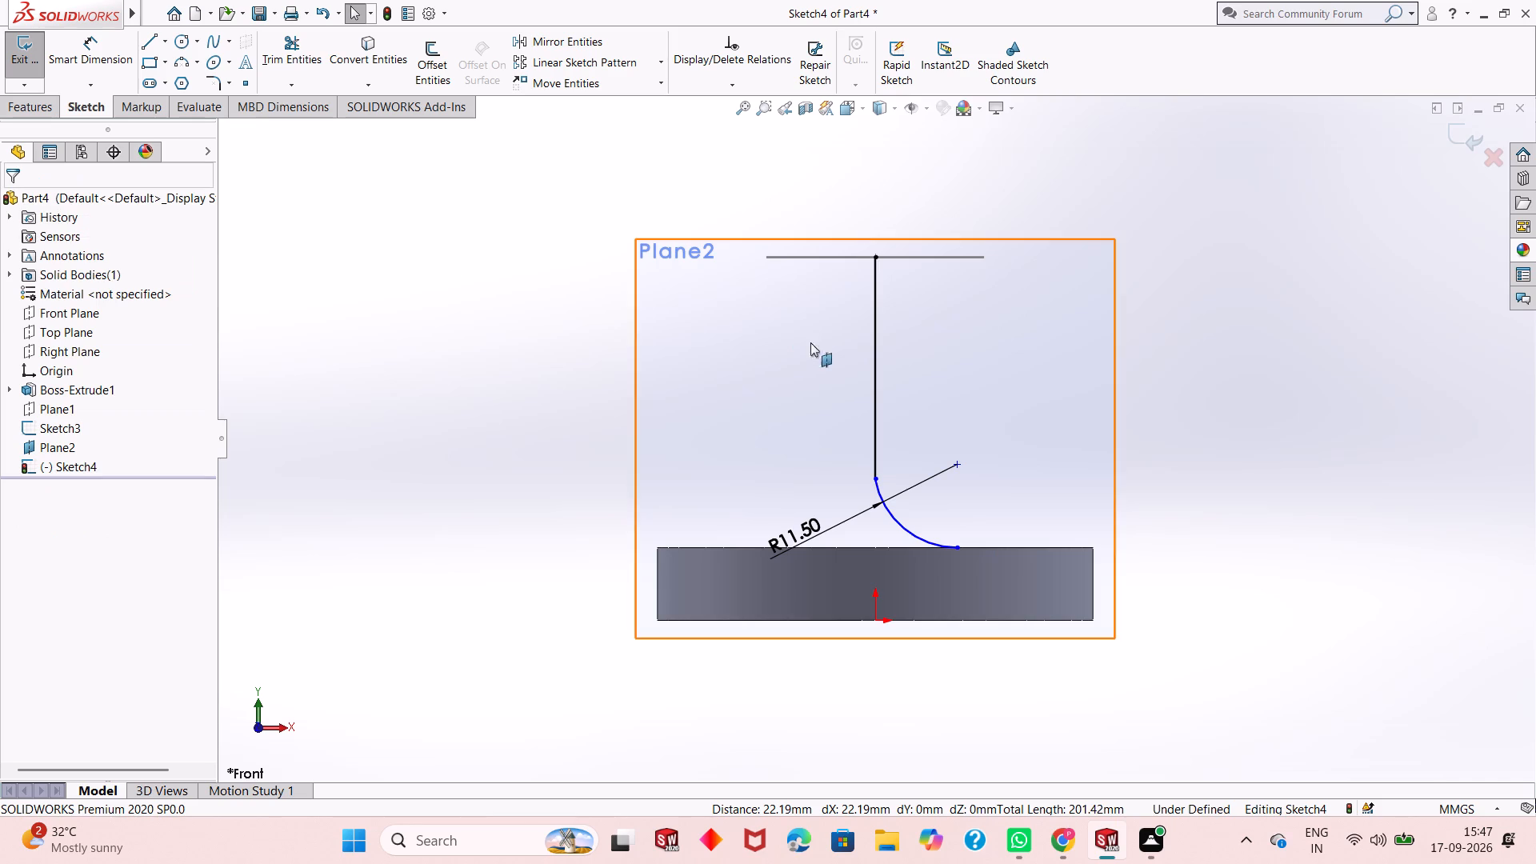
Make the arc tangent to the vertical line.
left_click(896, 518)
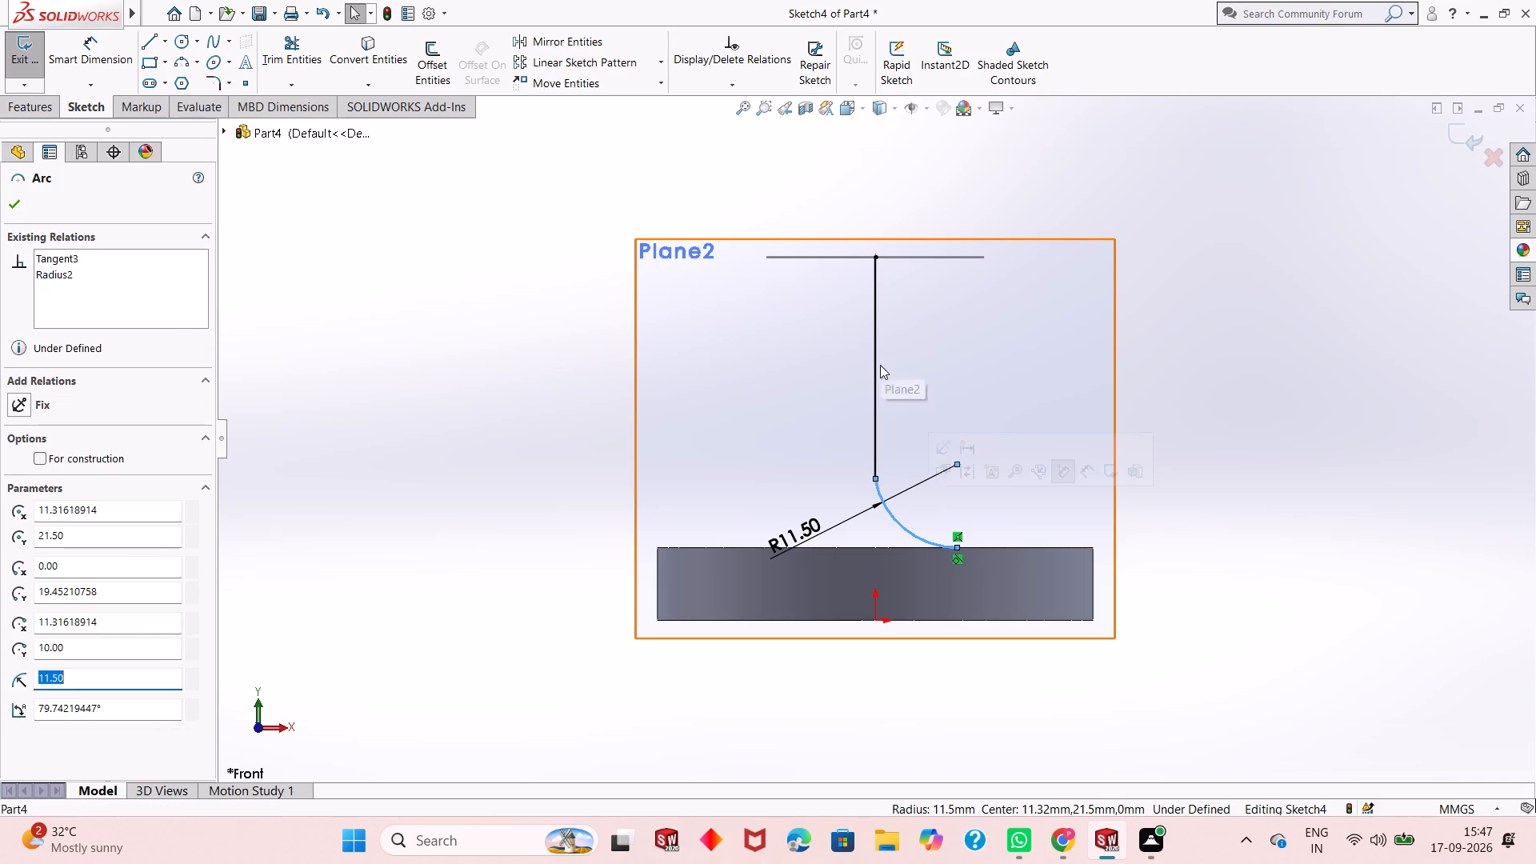
left_click(875, 362, "ctrl")
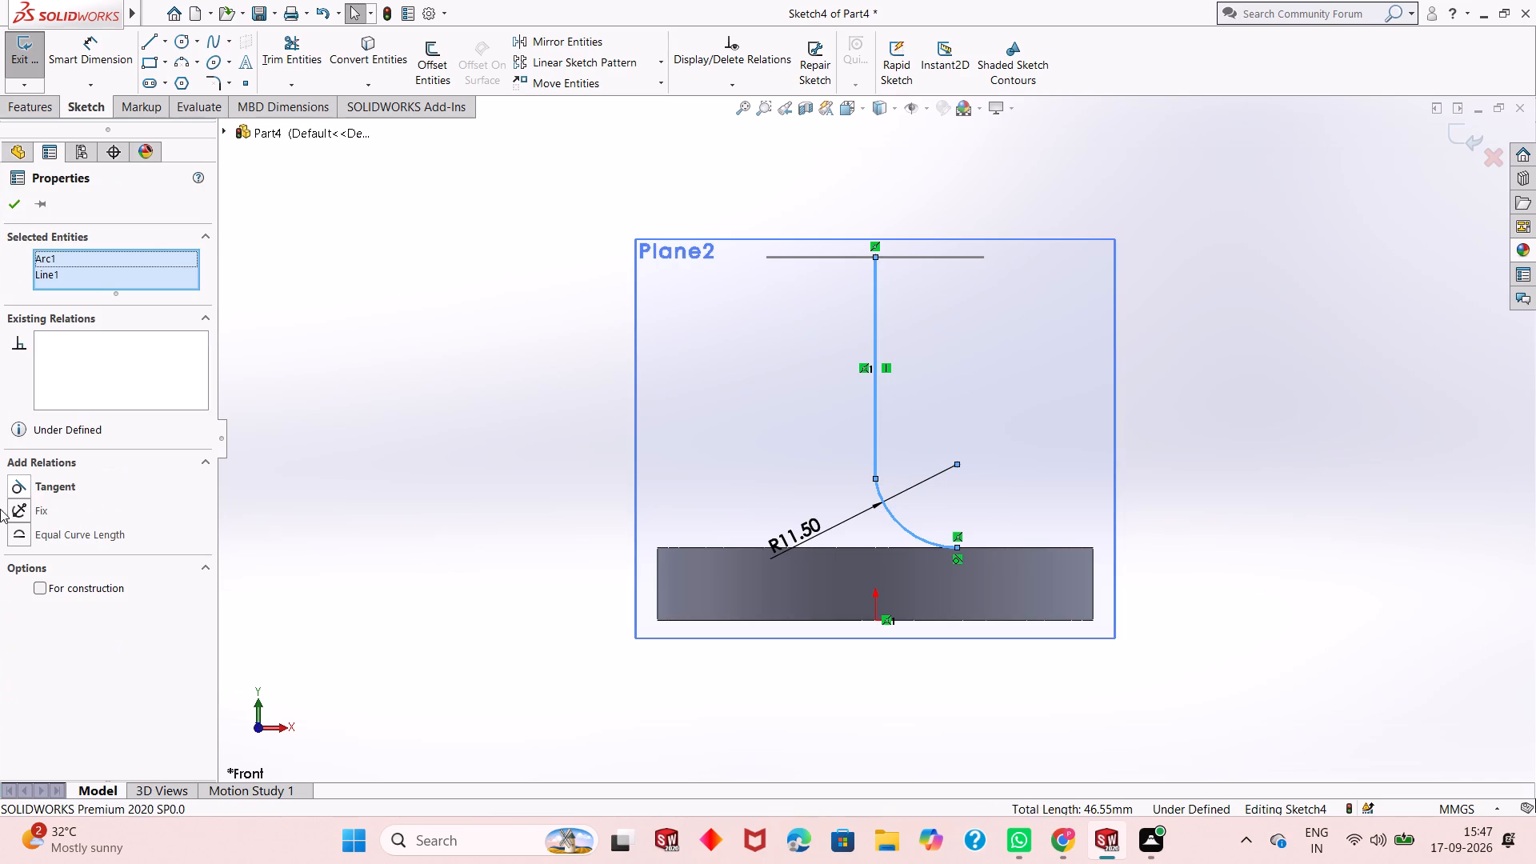
left_click(18, 479)
left_click(18, 210)
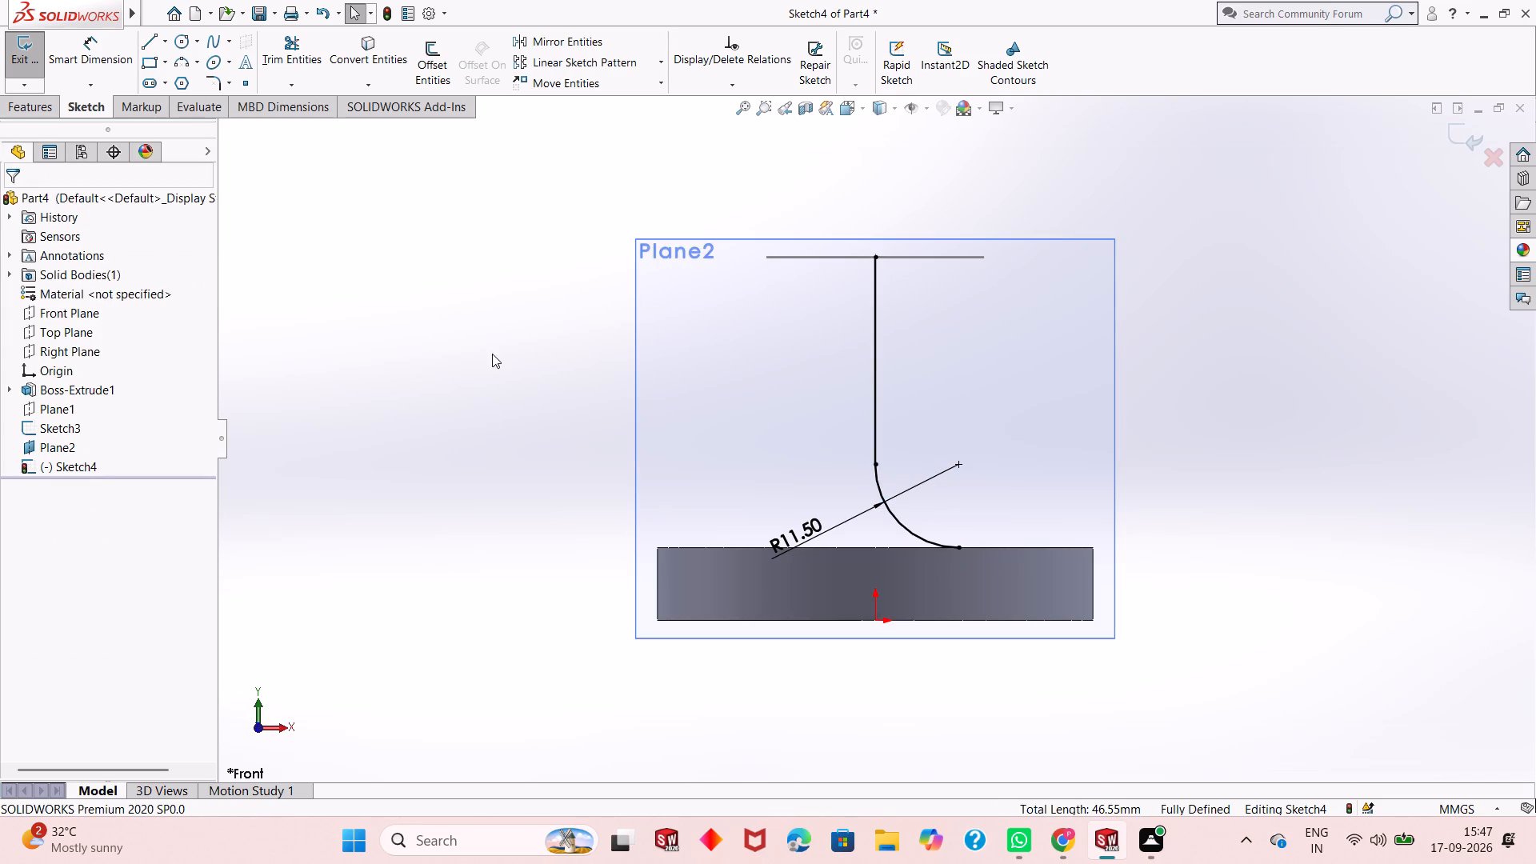
left_click(492, 354)
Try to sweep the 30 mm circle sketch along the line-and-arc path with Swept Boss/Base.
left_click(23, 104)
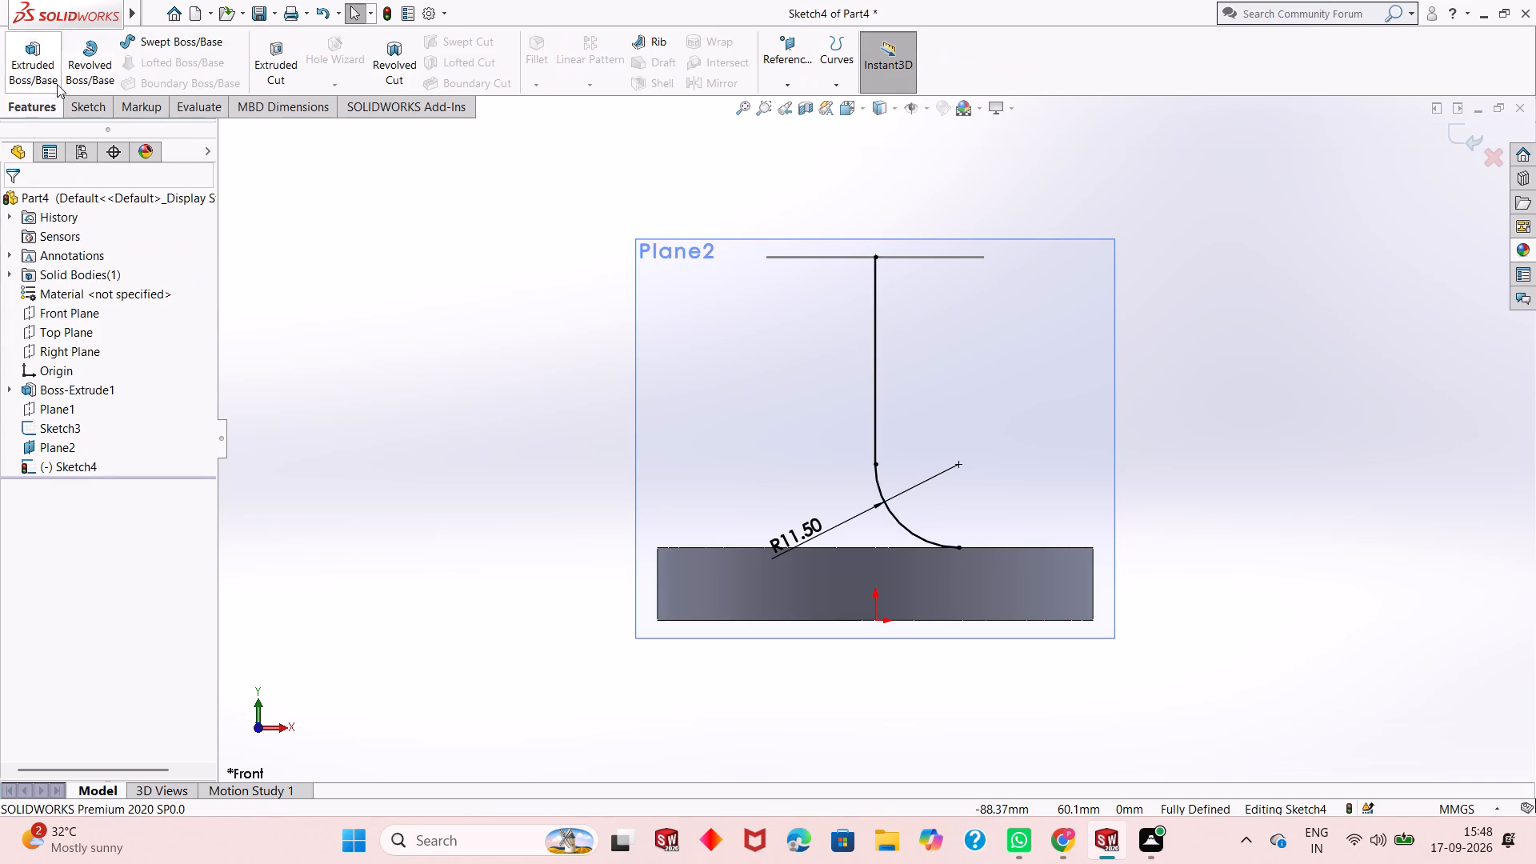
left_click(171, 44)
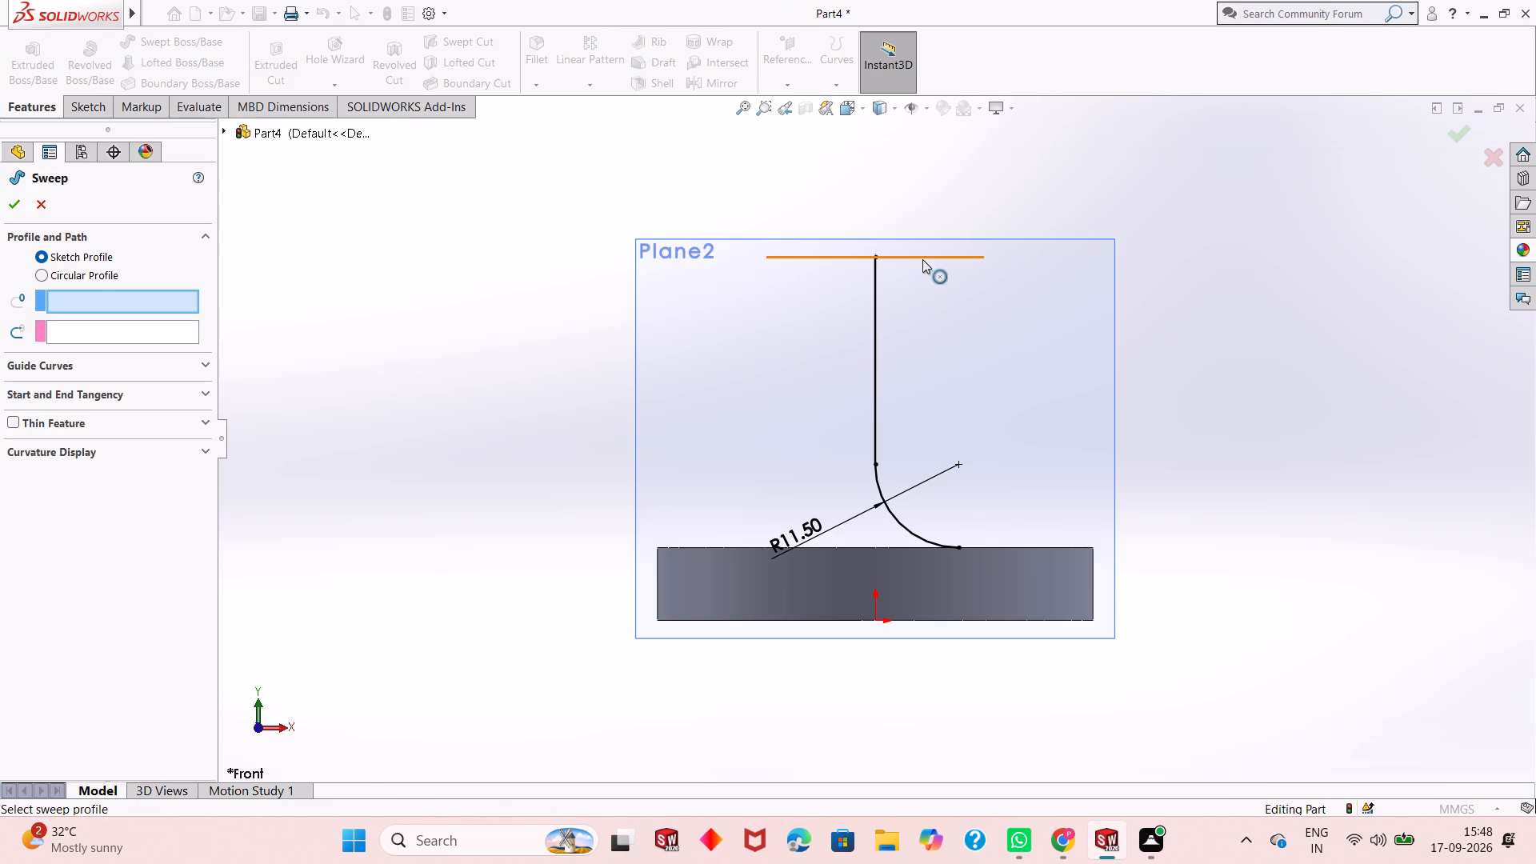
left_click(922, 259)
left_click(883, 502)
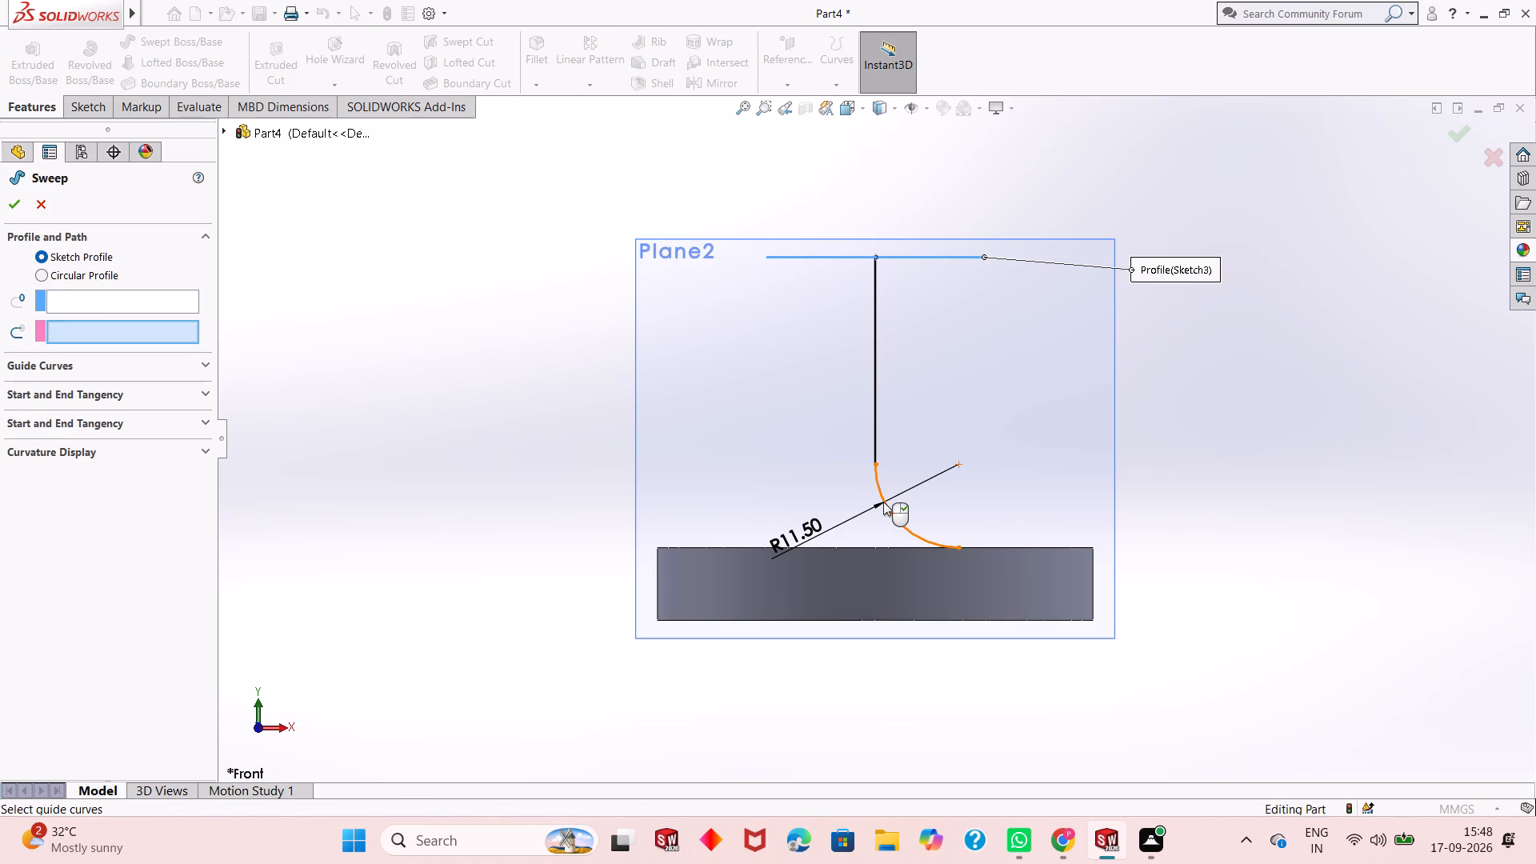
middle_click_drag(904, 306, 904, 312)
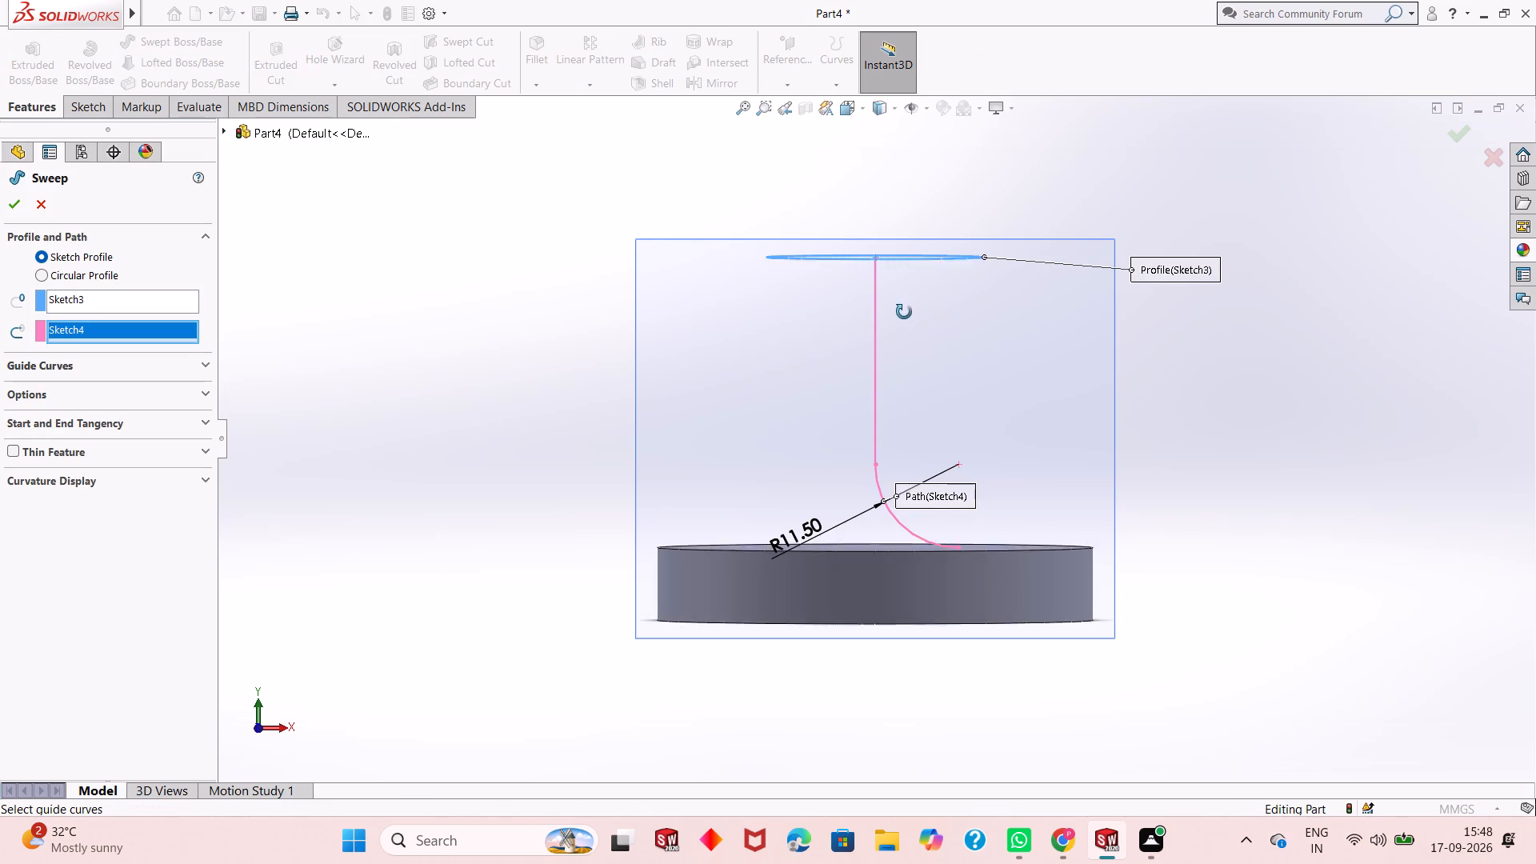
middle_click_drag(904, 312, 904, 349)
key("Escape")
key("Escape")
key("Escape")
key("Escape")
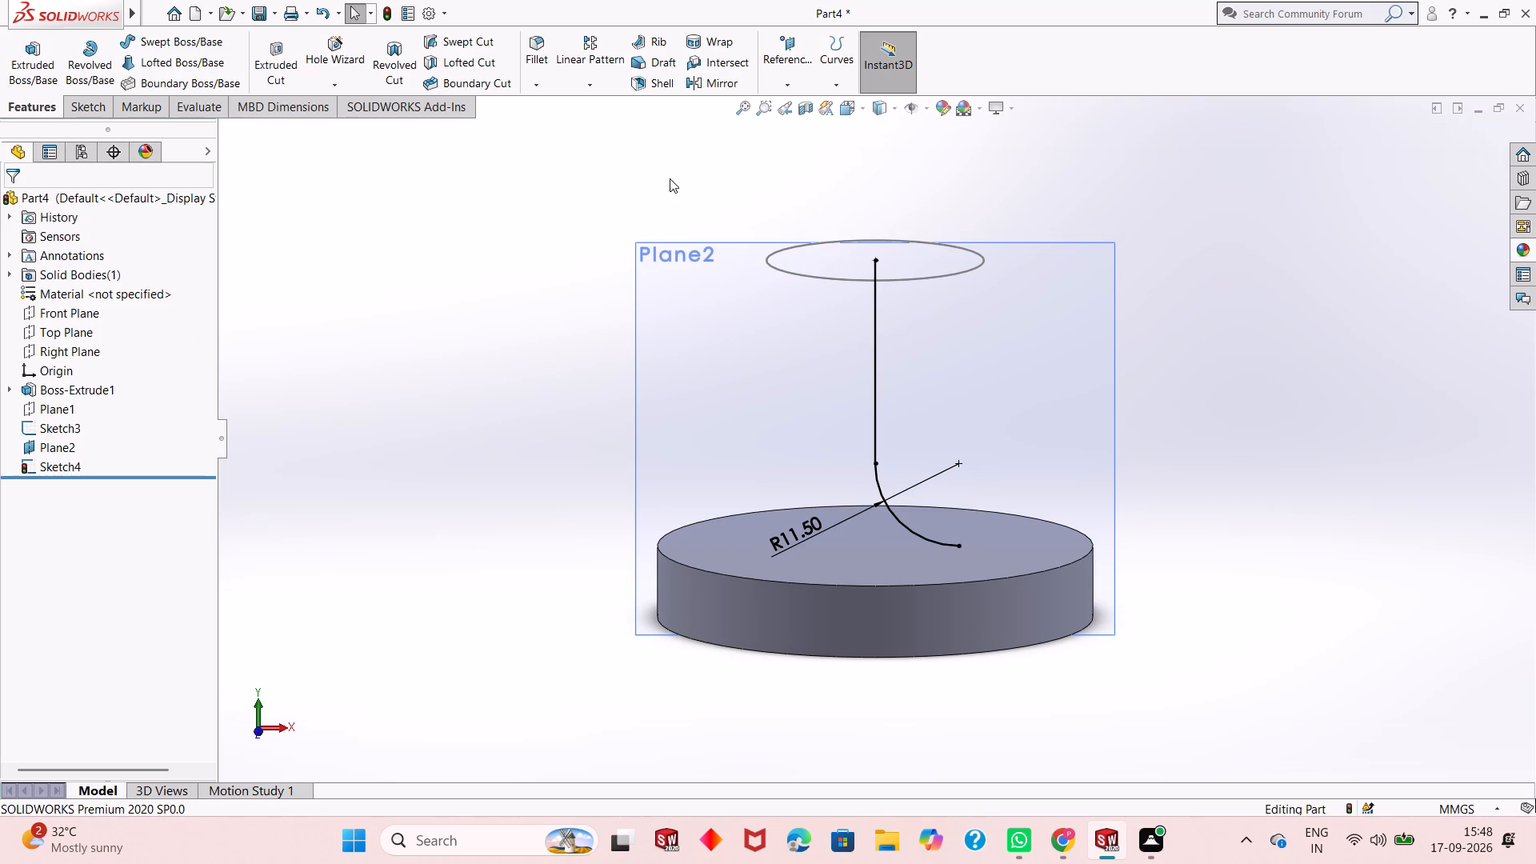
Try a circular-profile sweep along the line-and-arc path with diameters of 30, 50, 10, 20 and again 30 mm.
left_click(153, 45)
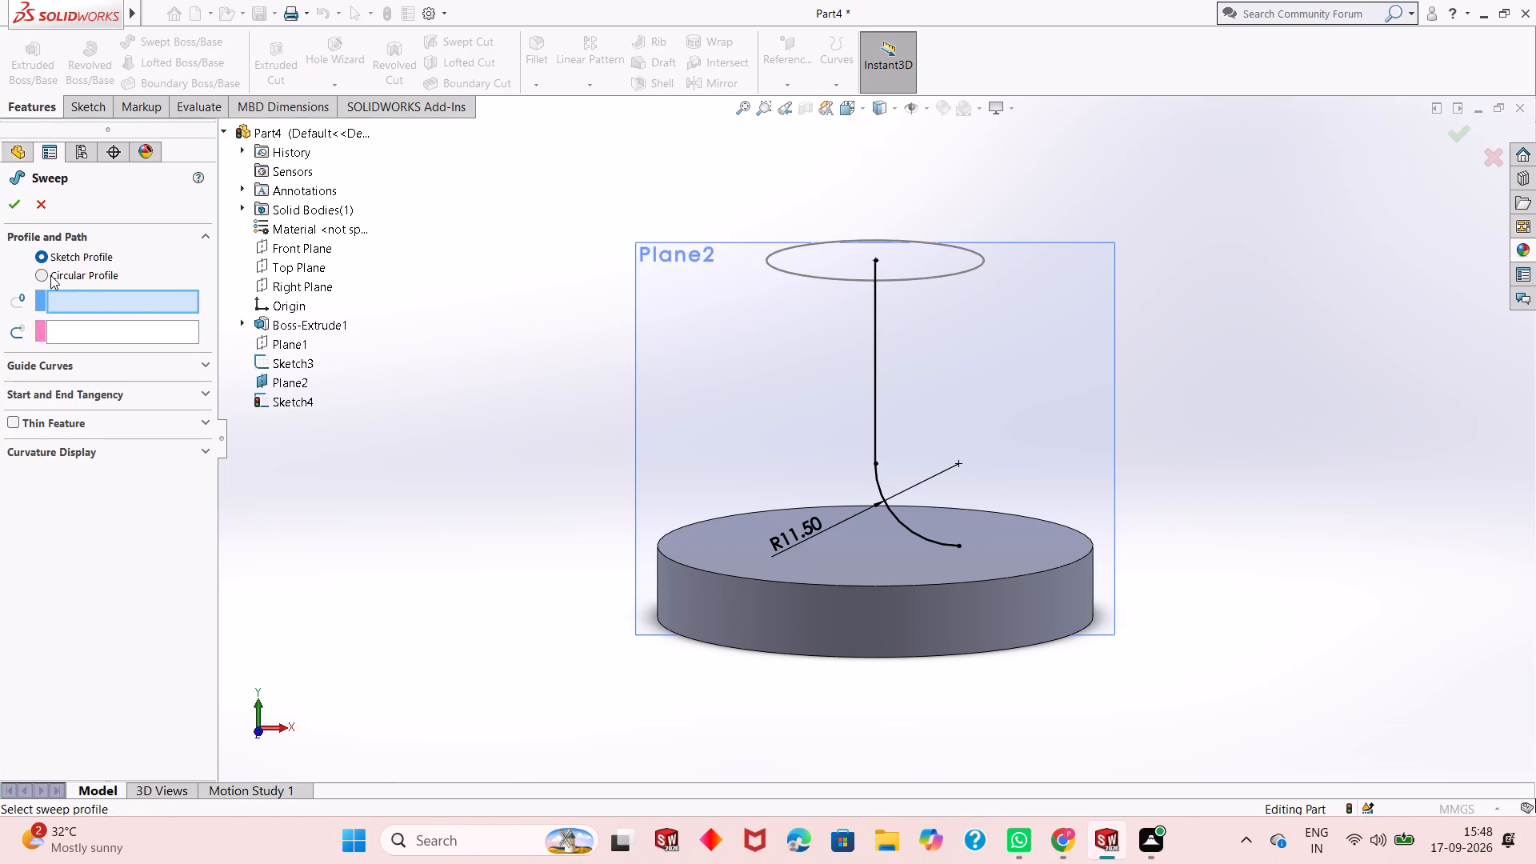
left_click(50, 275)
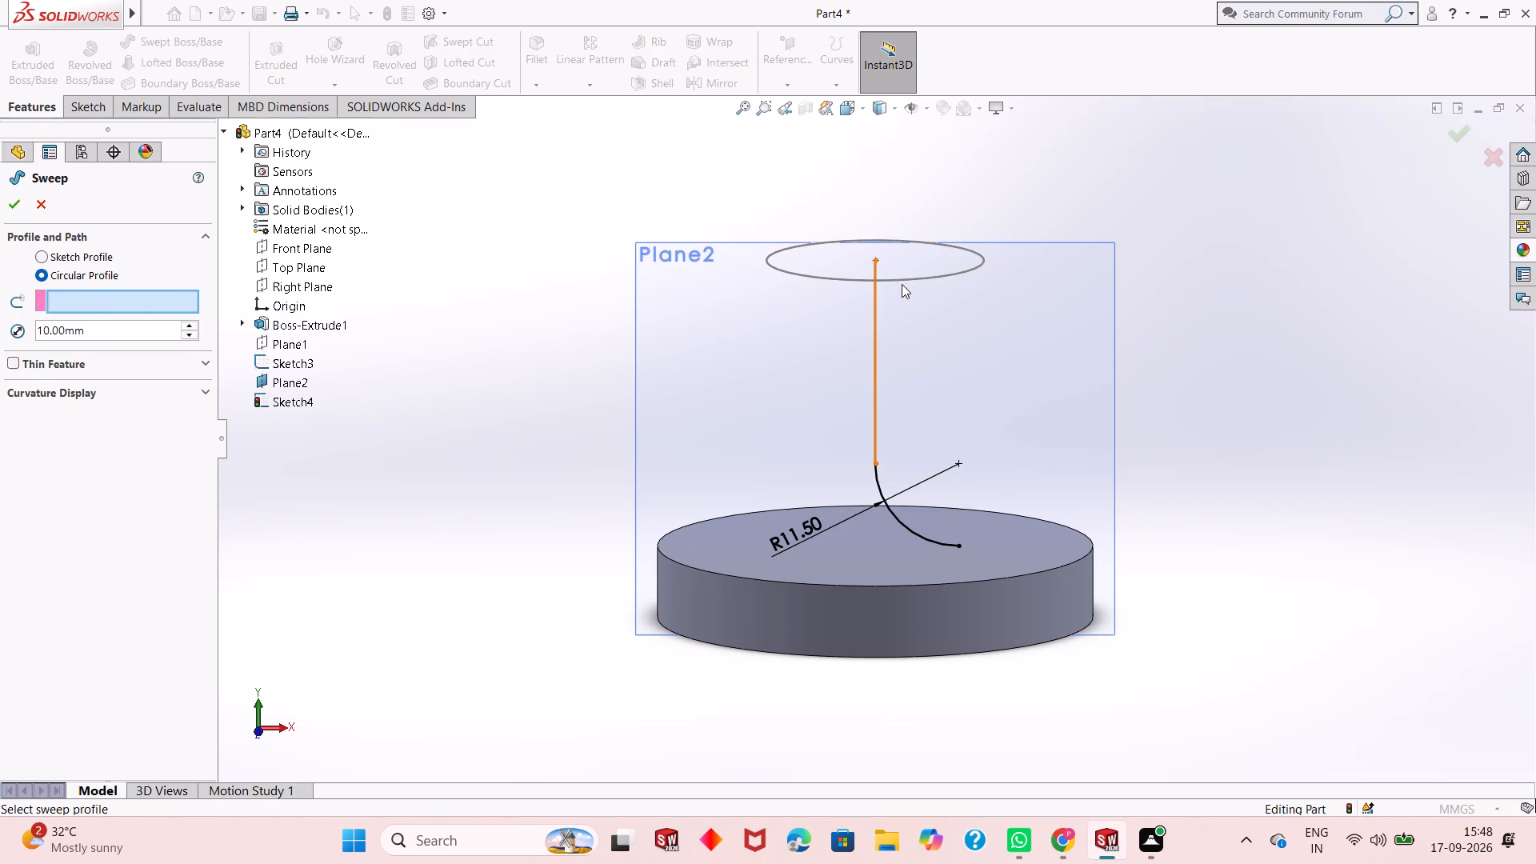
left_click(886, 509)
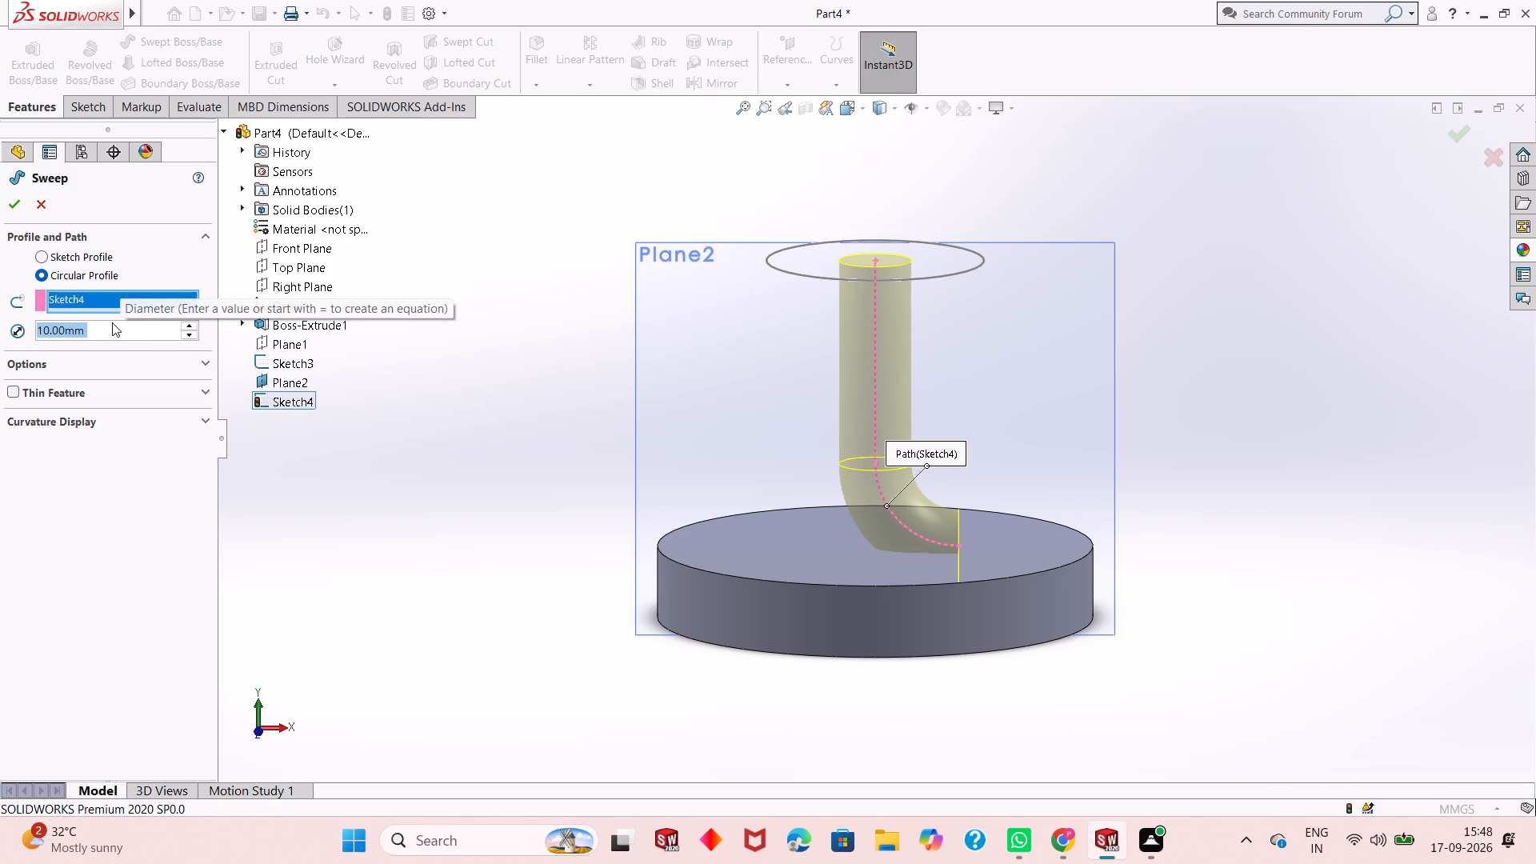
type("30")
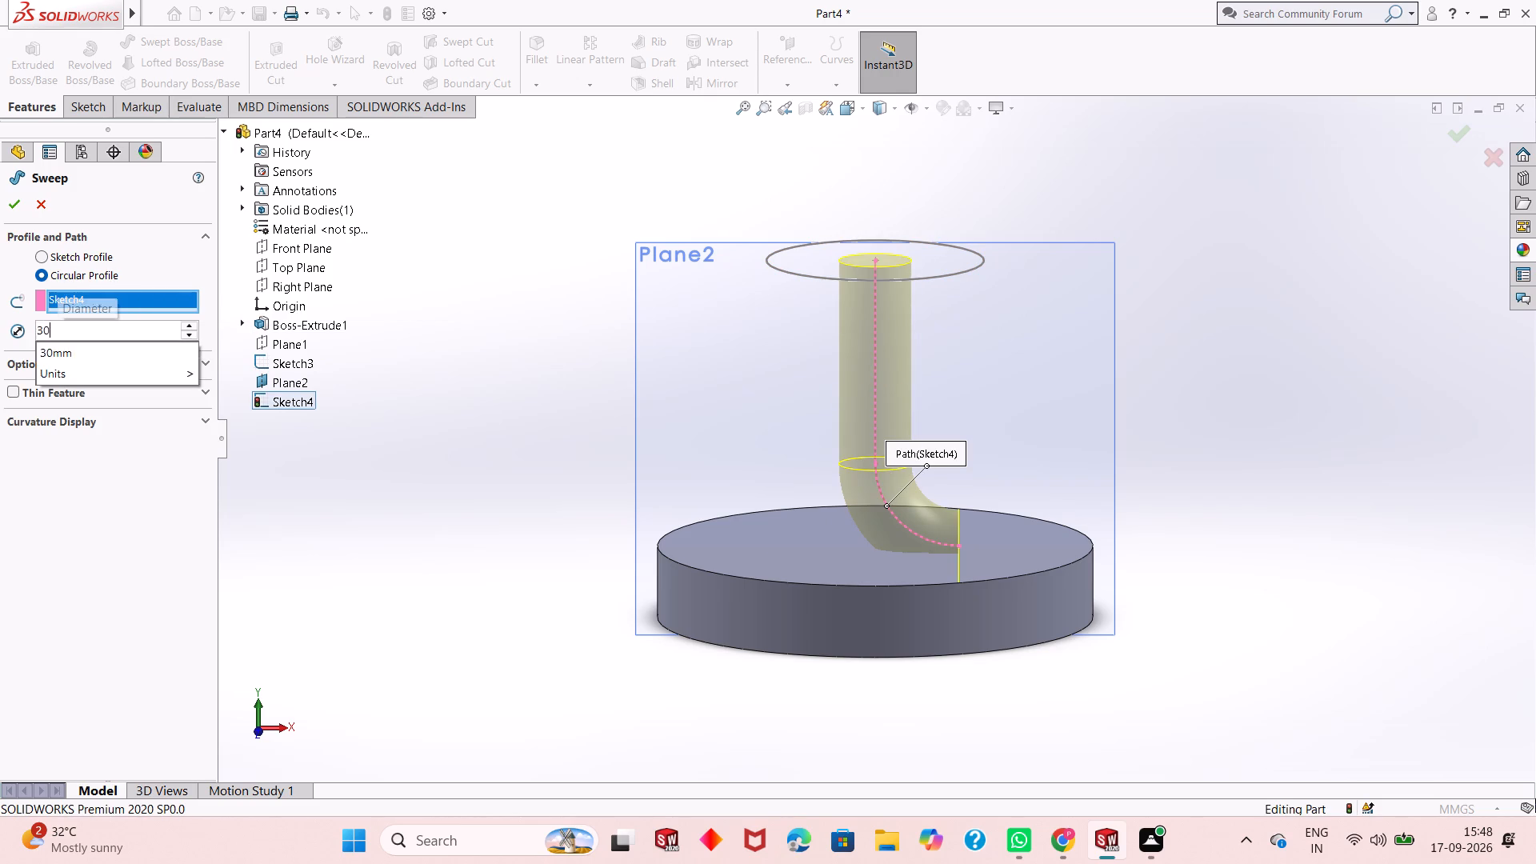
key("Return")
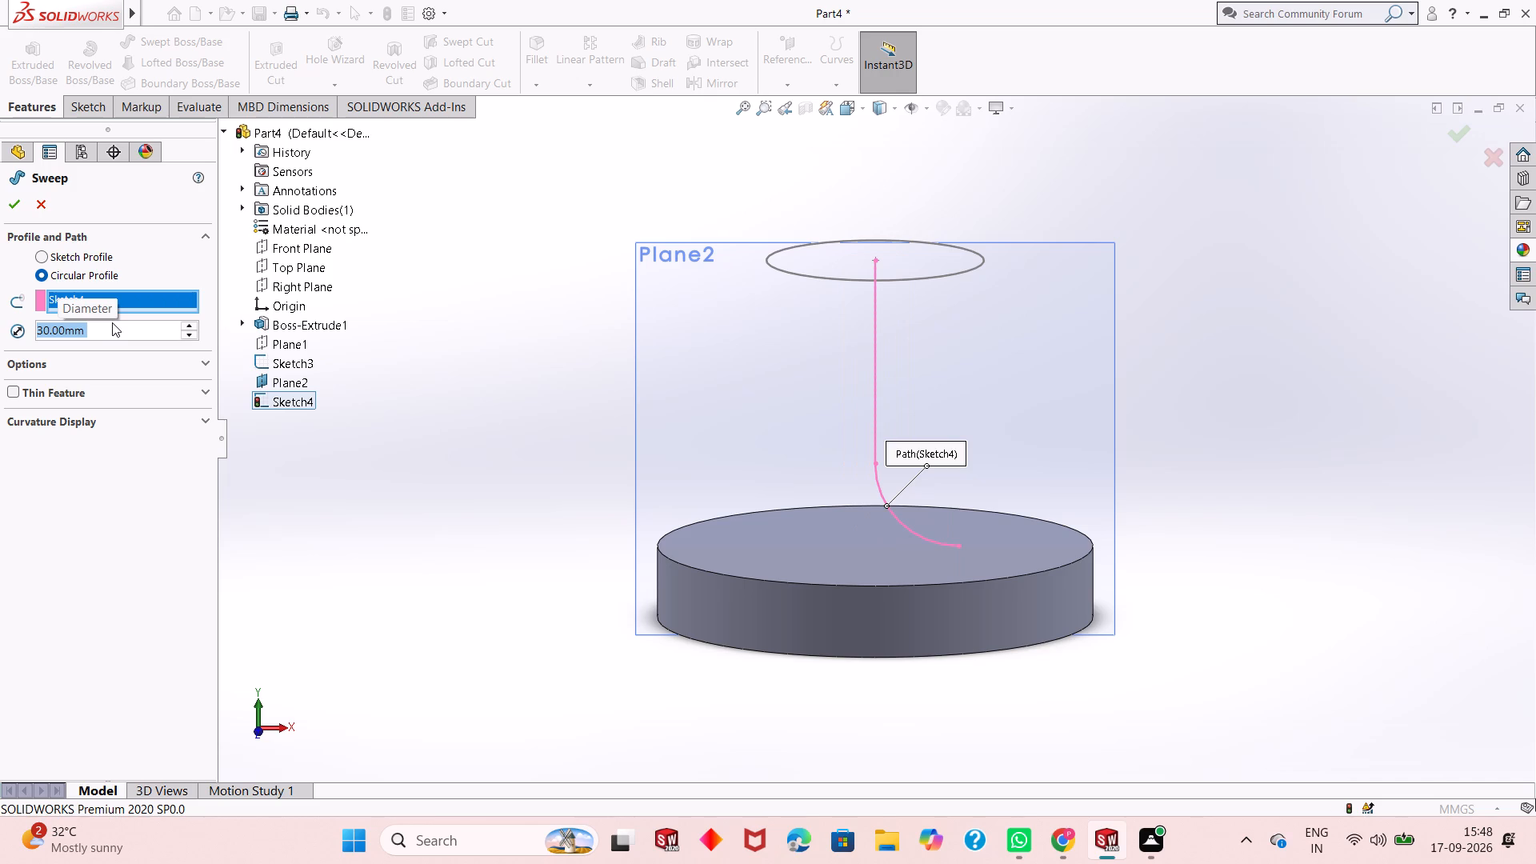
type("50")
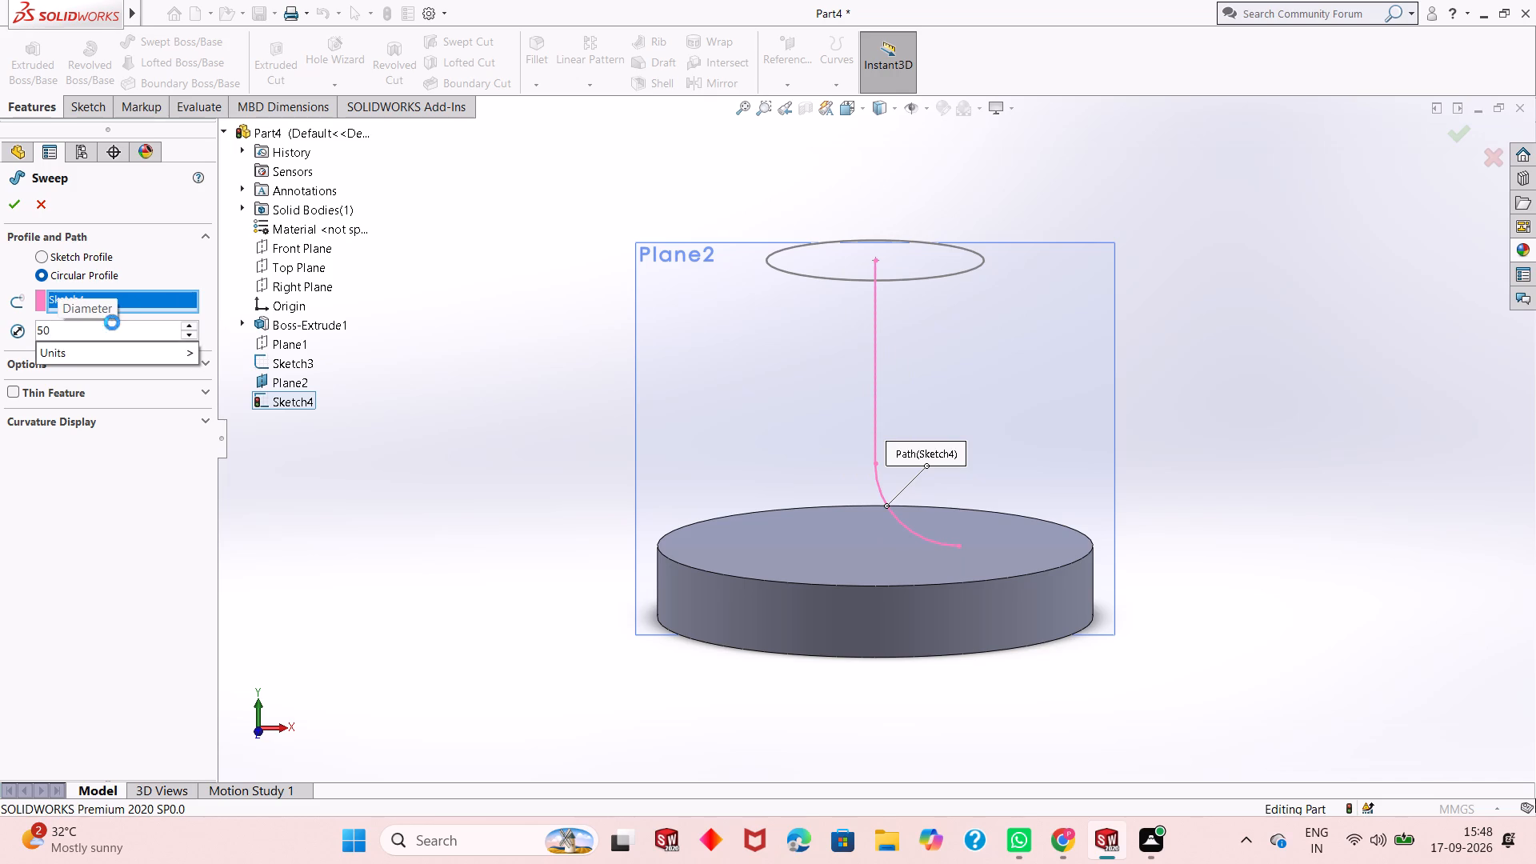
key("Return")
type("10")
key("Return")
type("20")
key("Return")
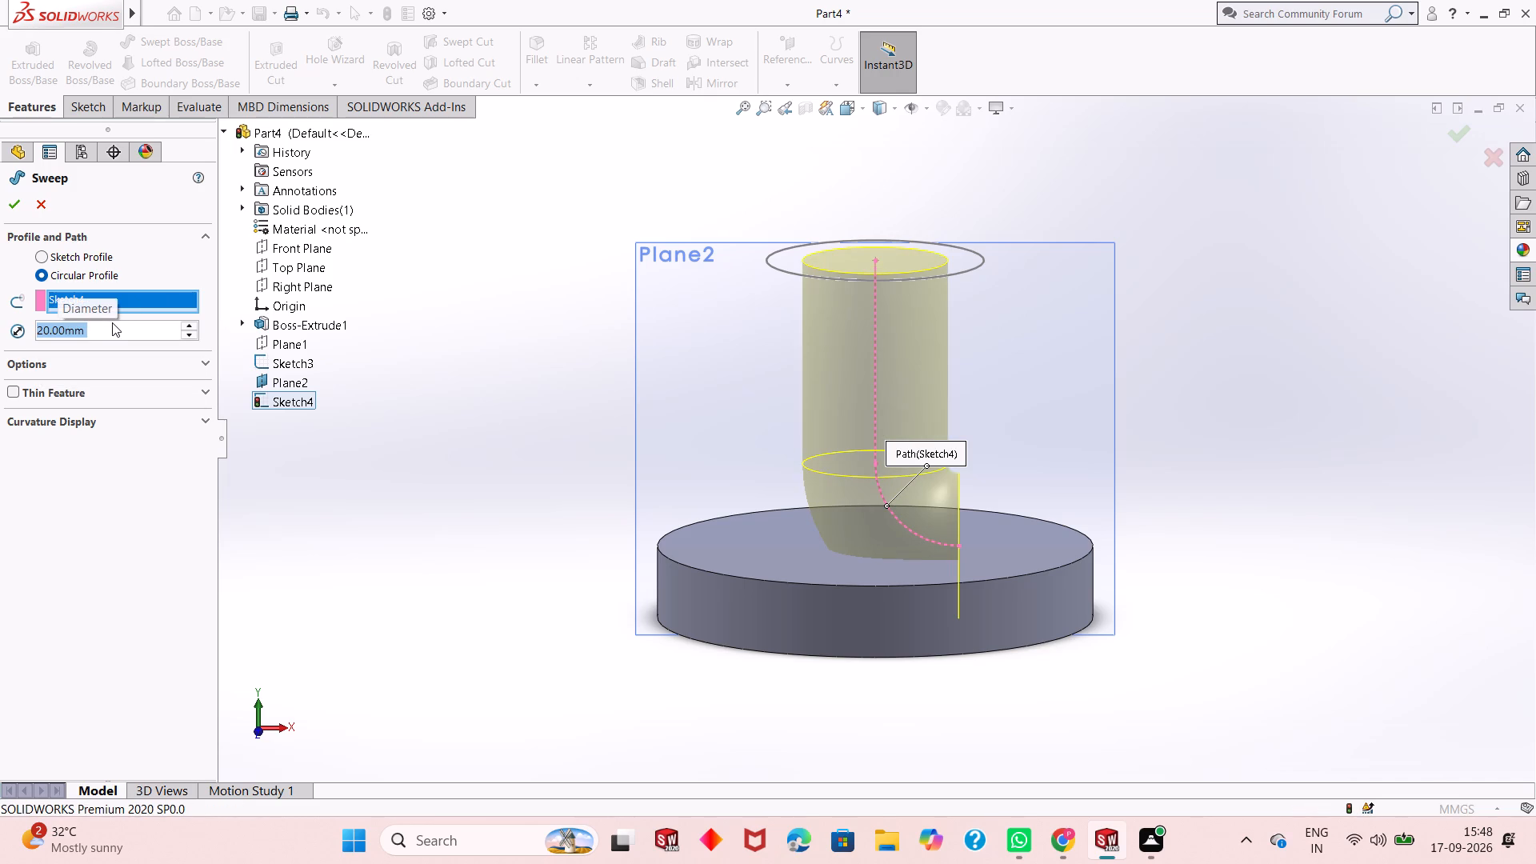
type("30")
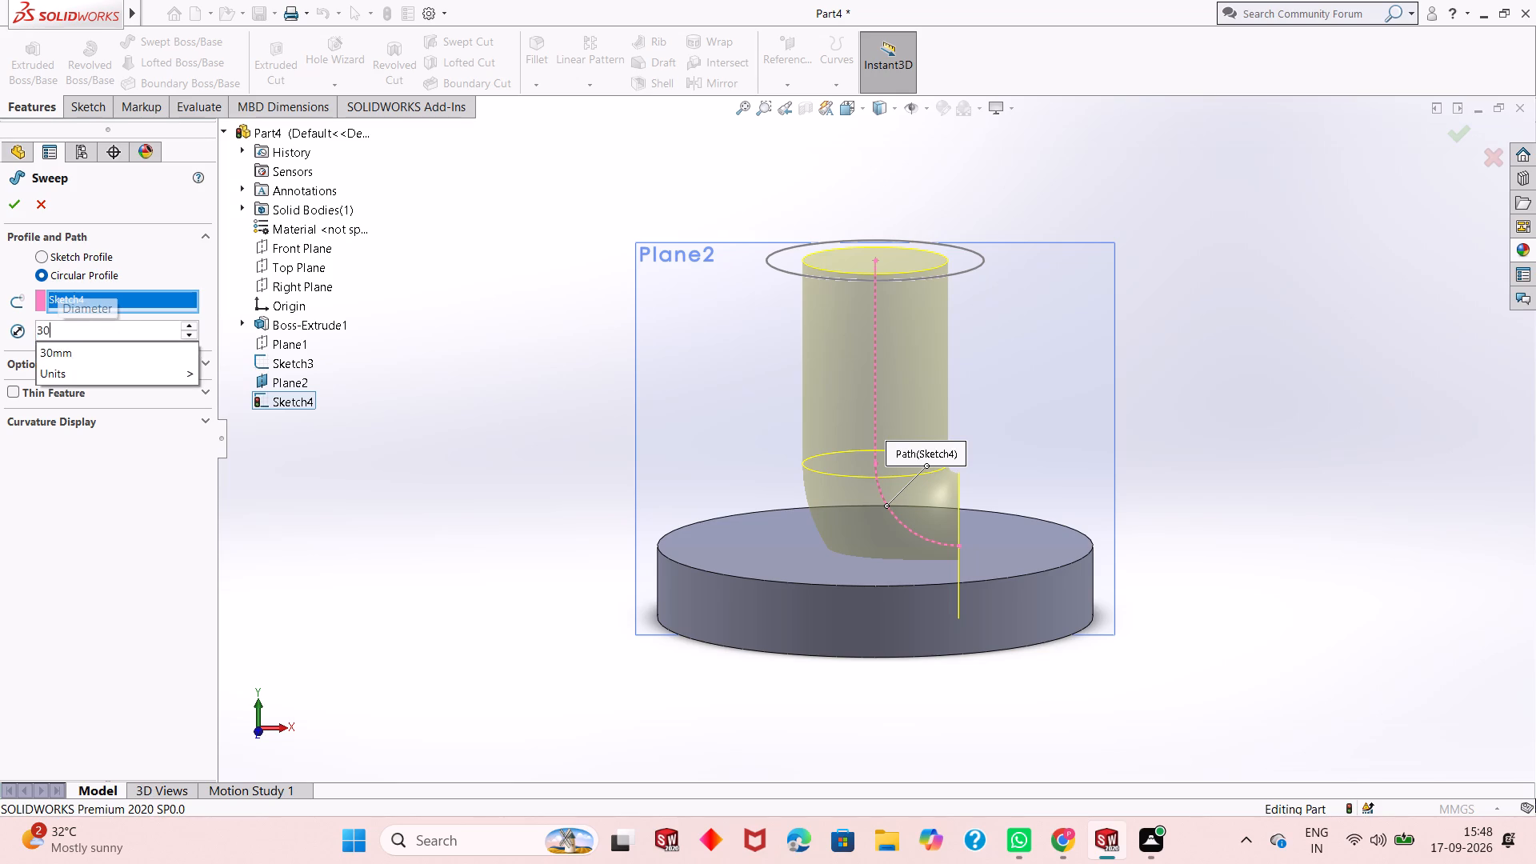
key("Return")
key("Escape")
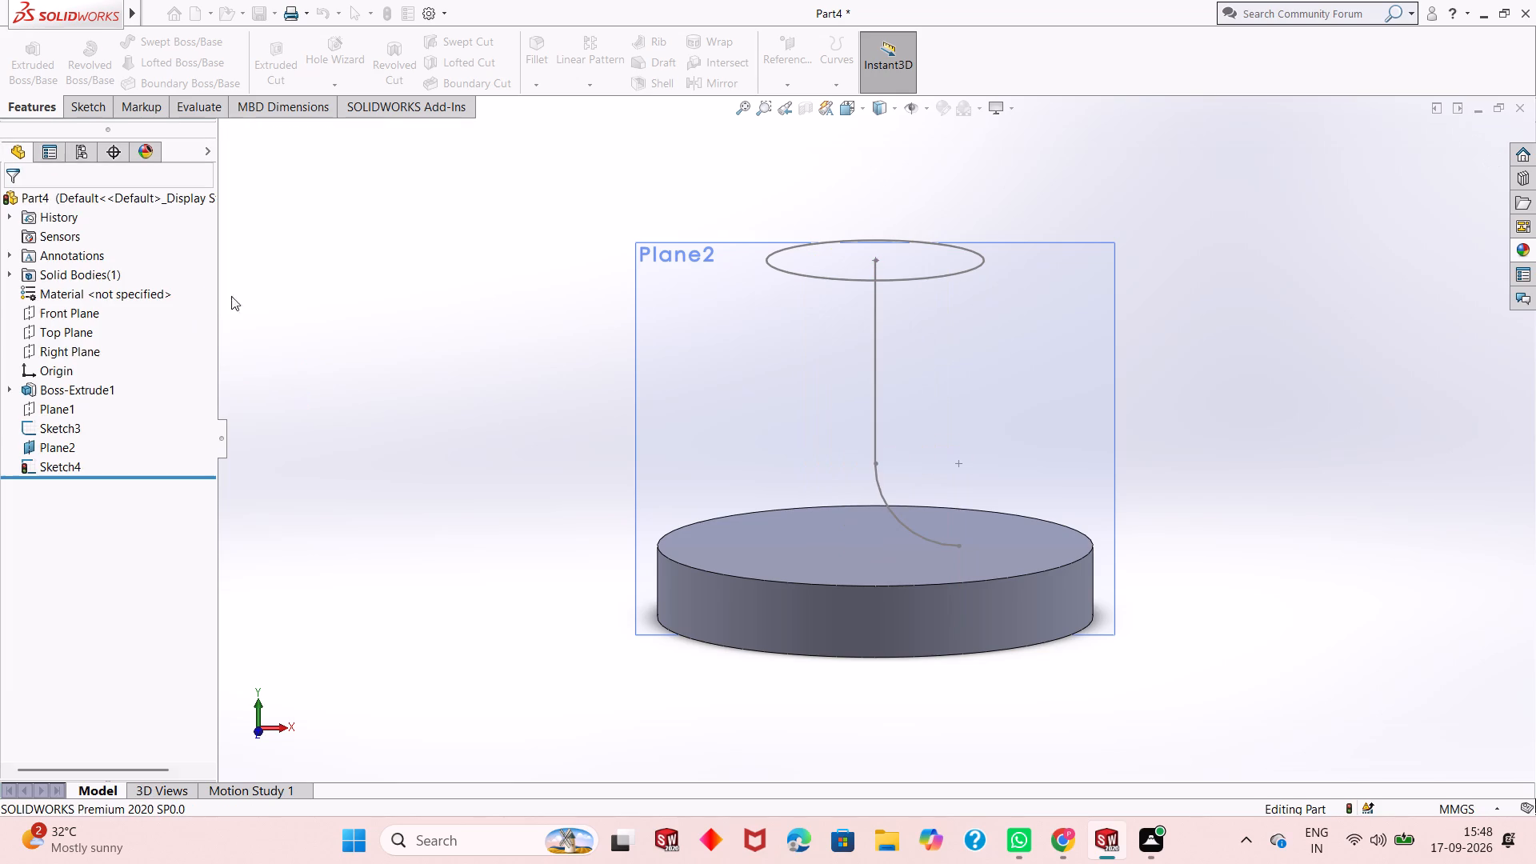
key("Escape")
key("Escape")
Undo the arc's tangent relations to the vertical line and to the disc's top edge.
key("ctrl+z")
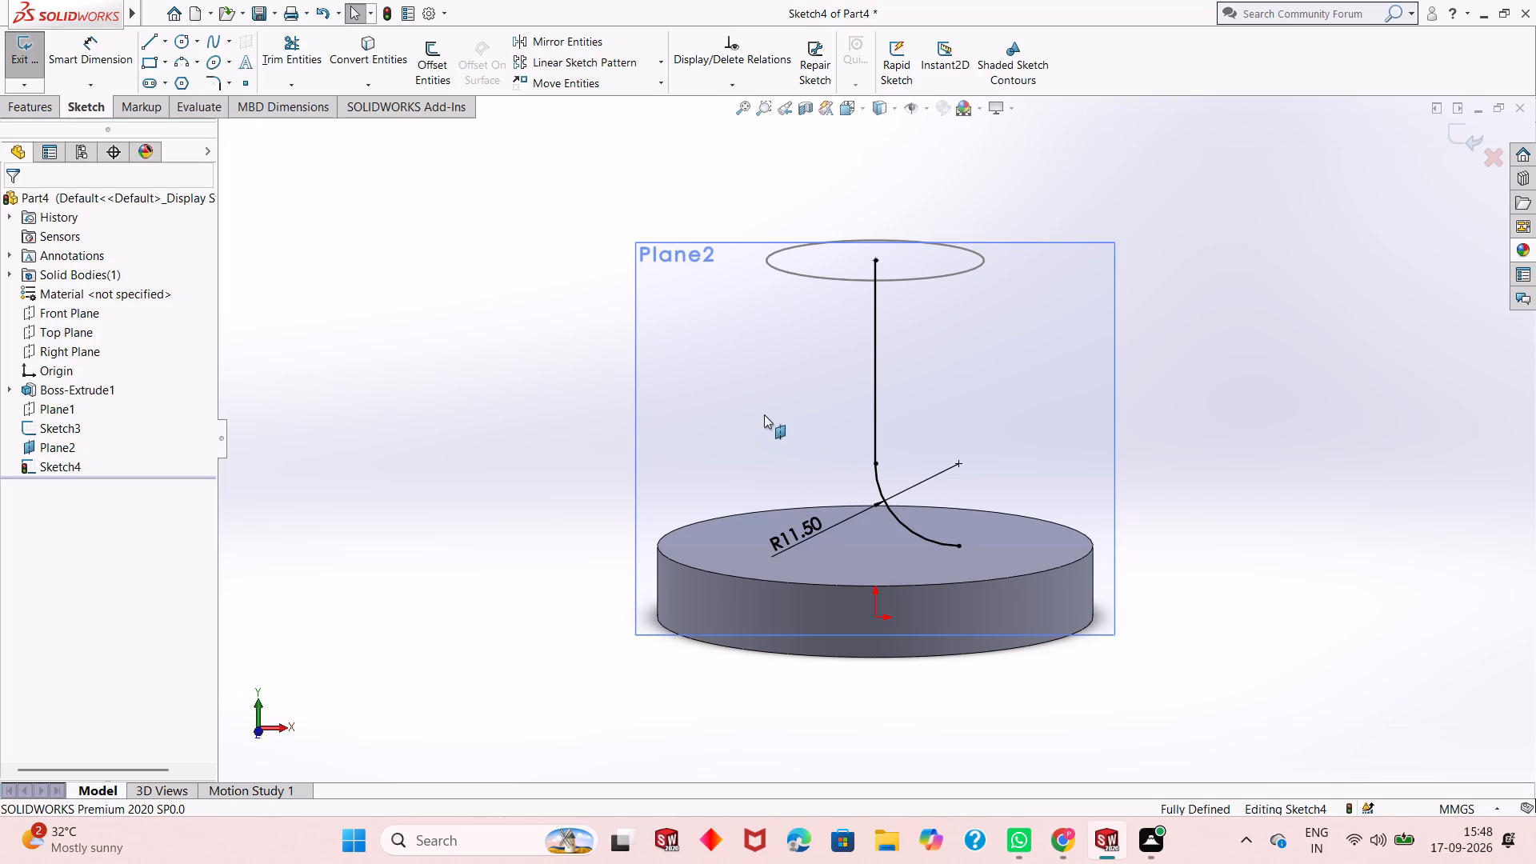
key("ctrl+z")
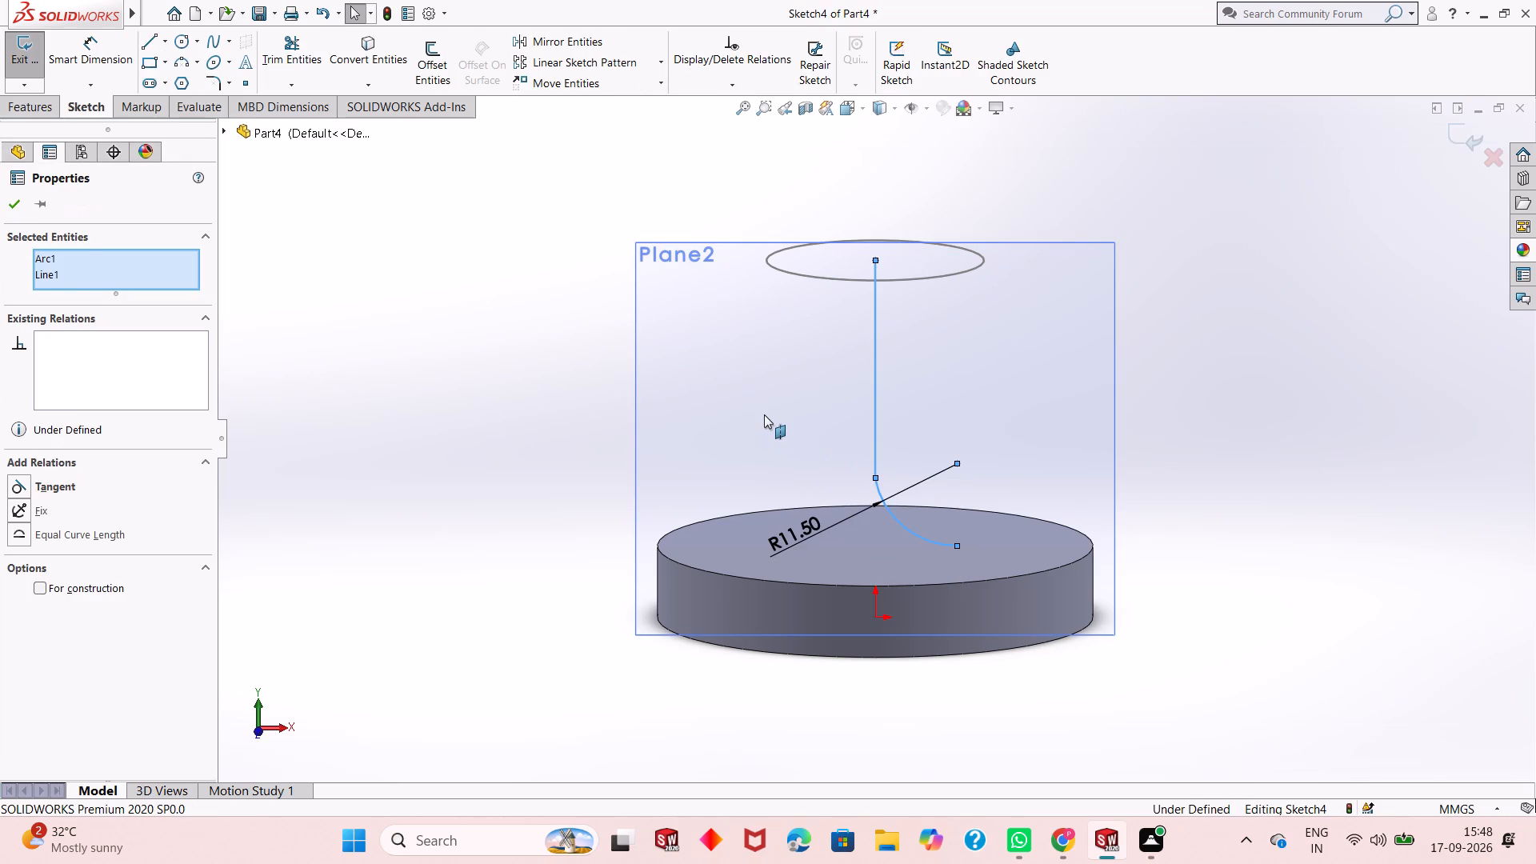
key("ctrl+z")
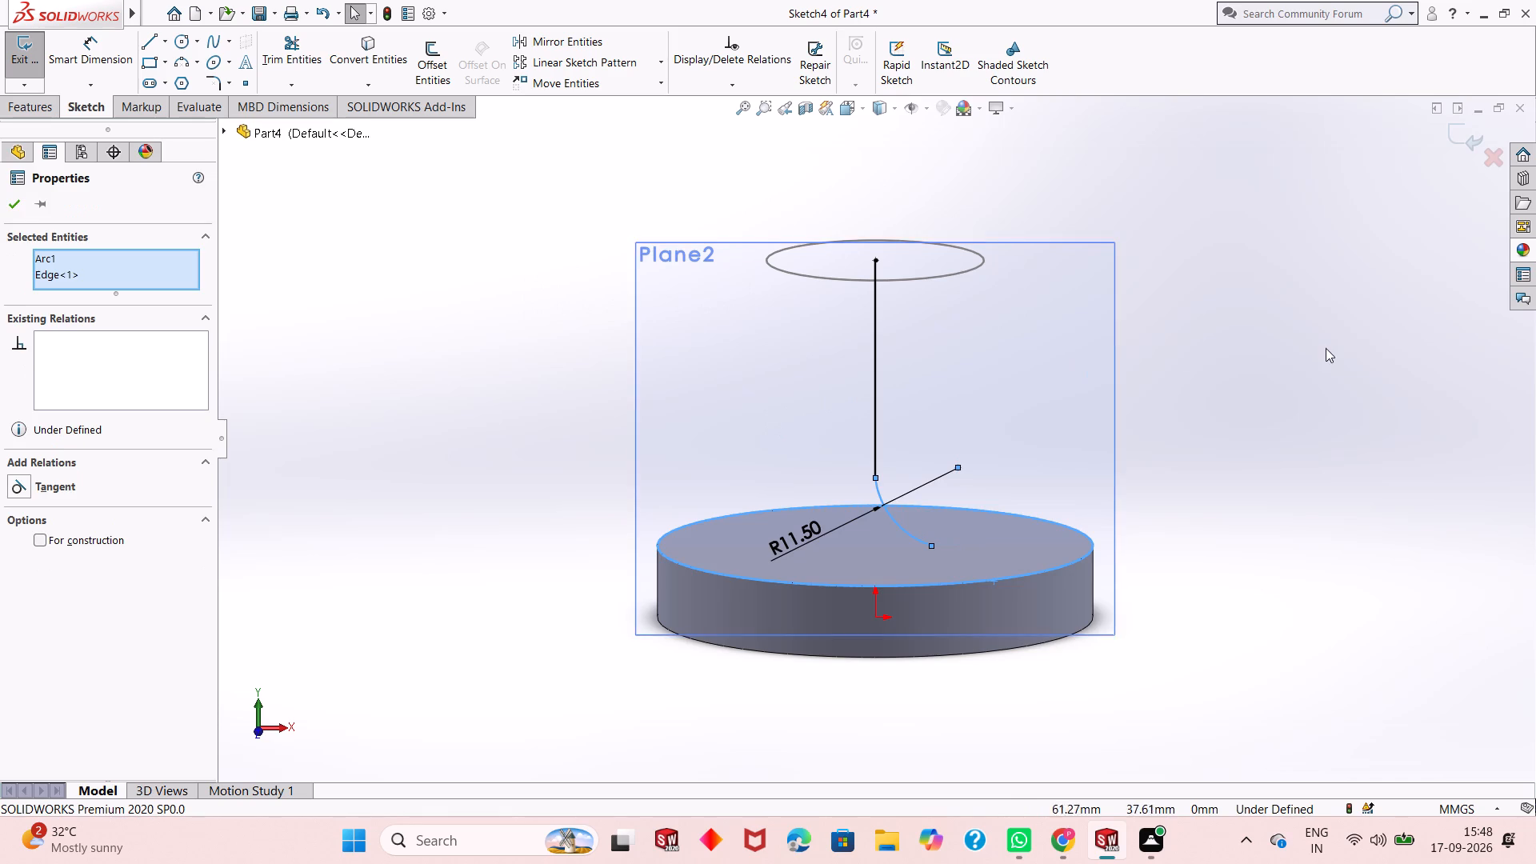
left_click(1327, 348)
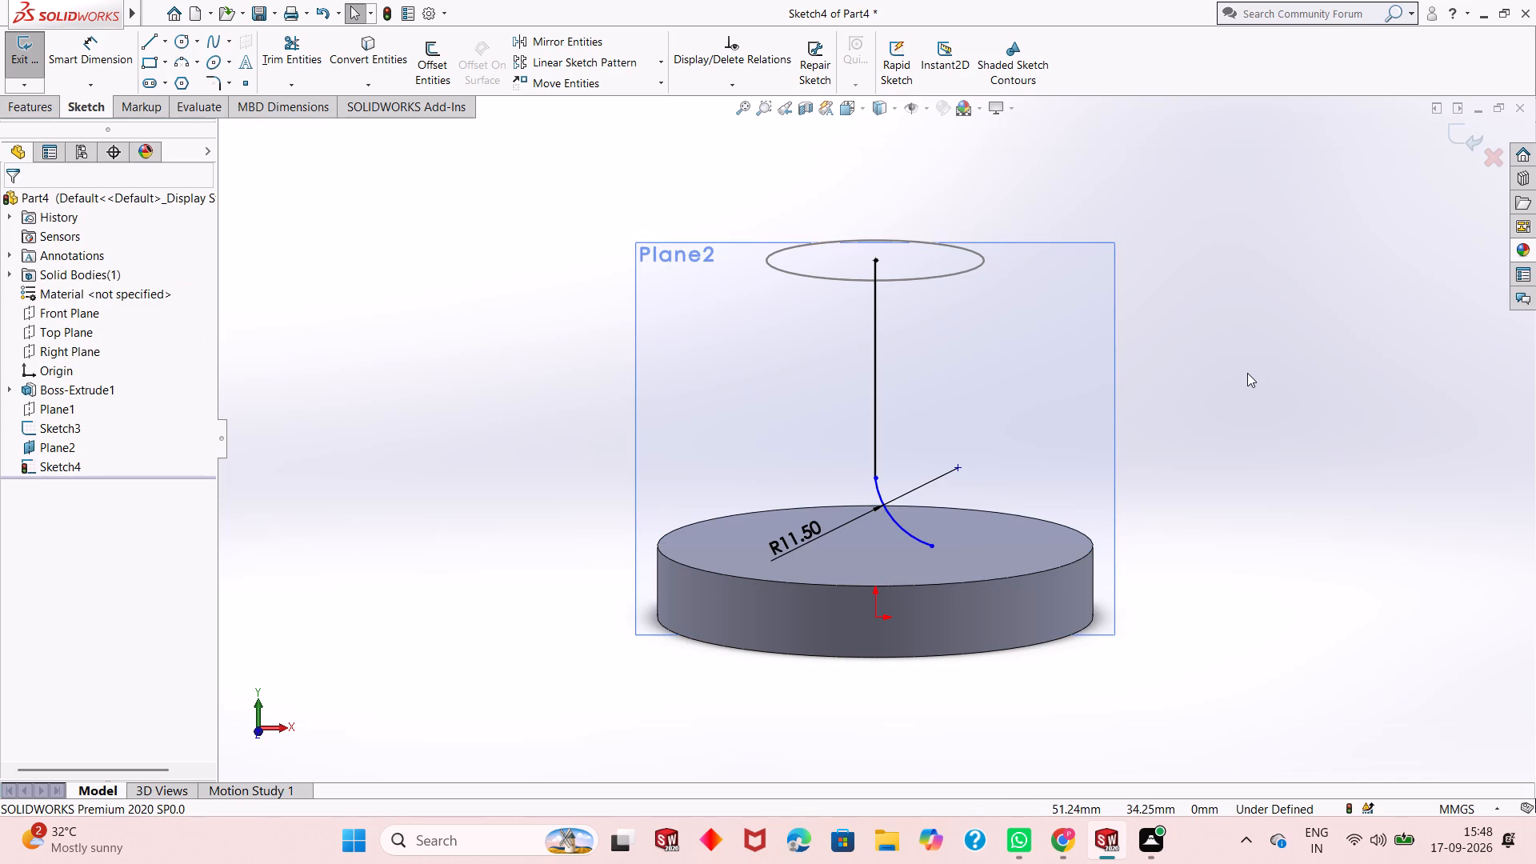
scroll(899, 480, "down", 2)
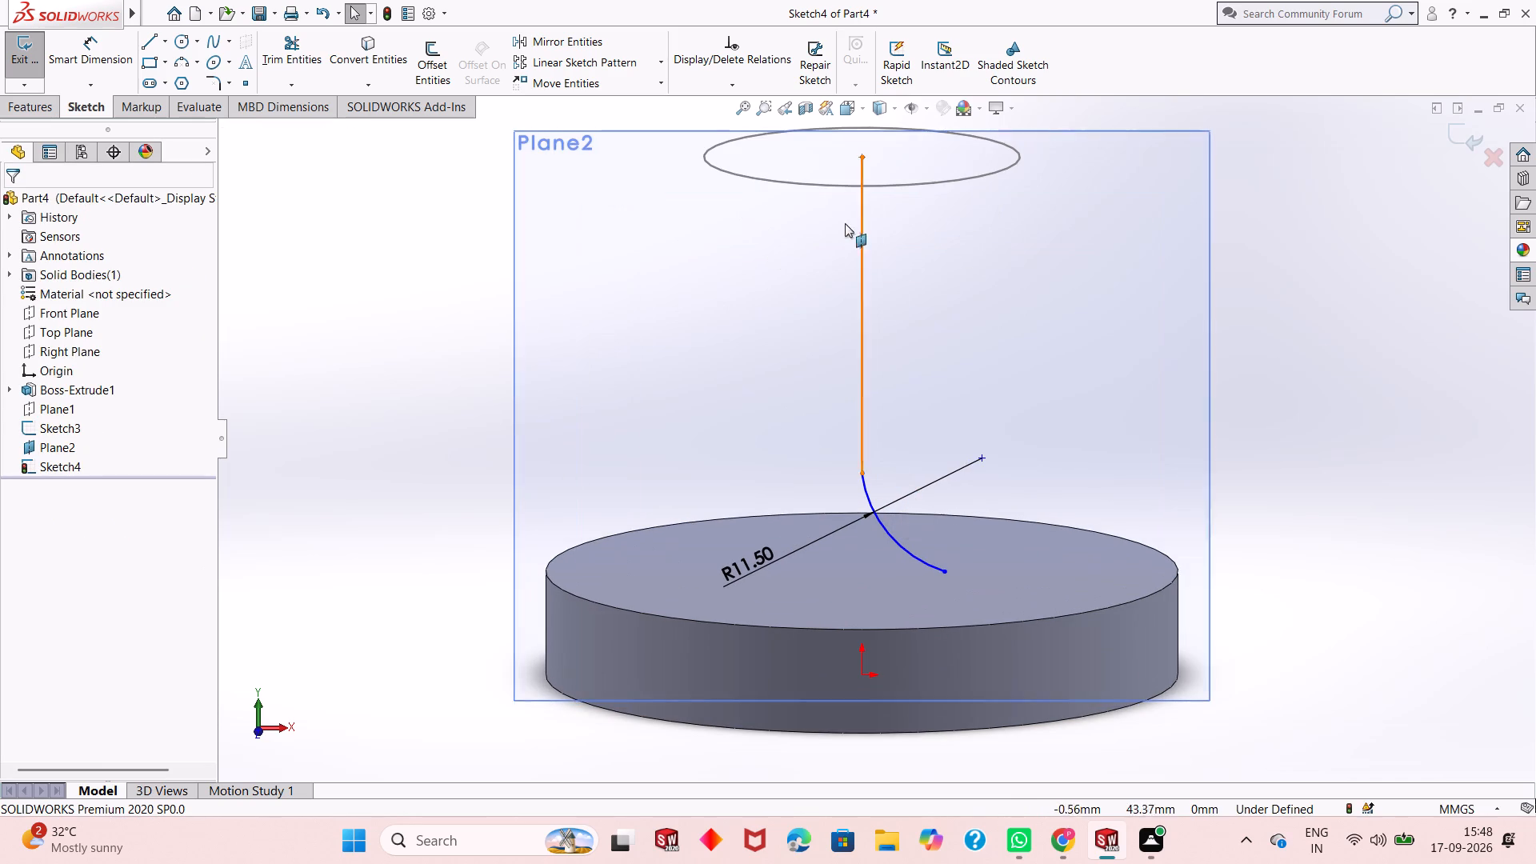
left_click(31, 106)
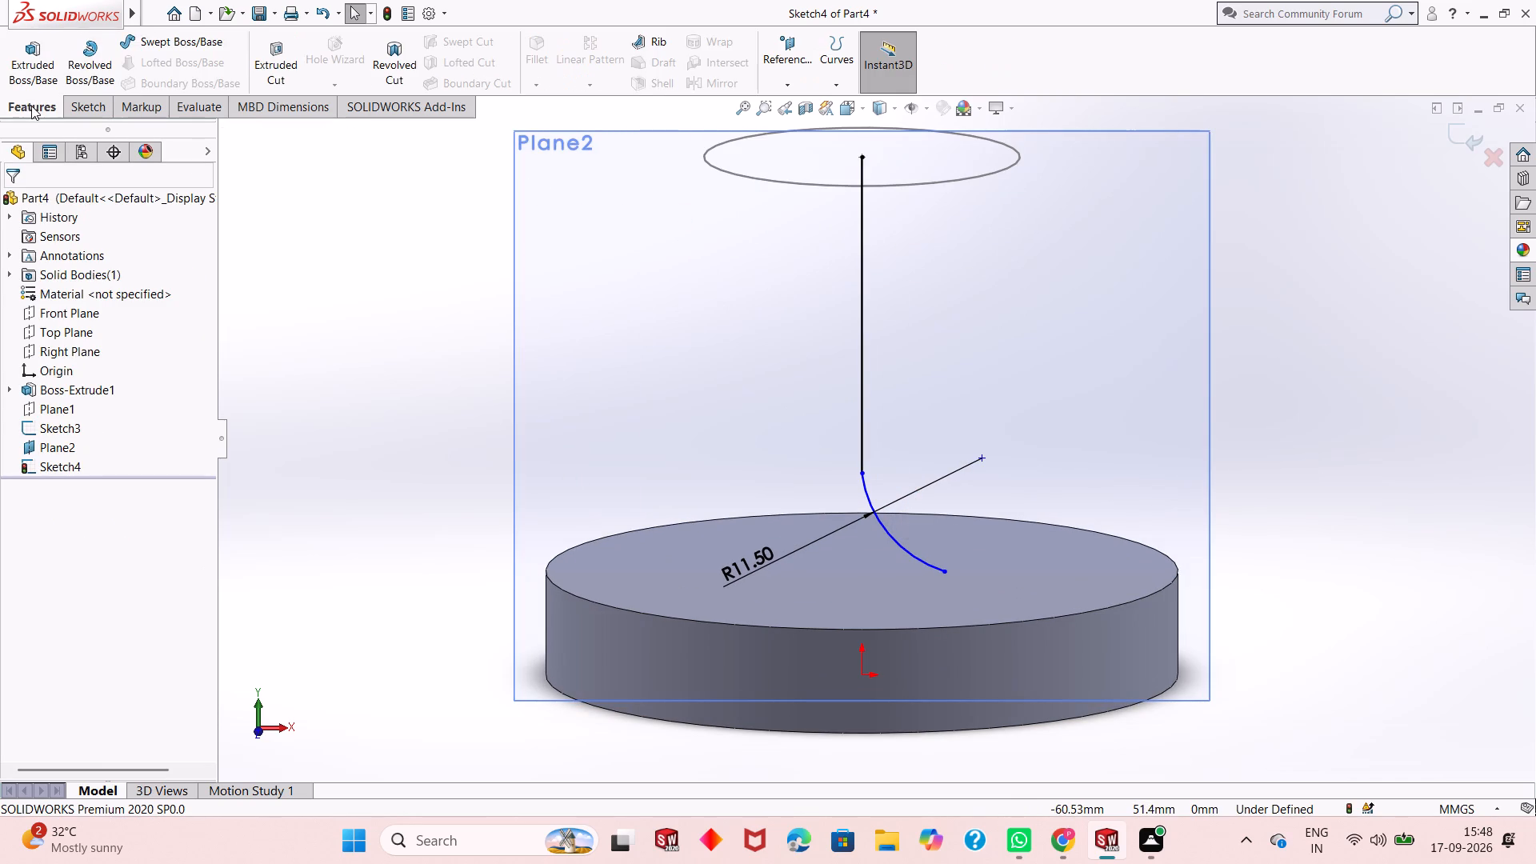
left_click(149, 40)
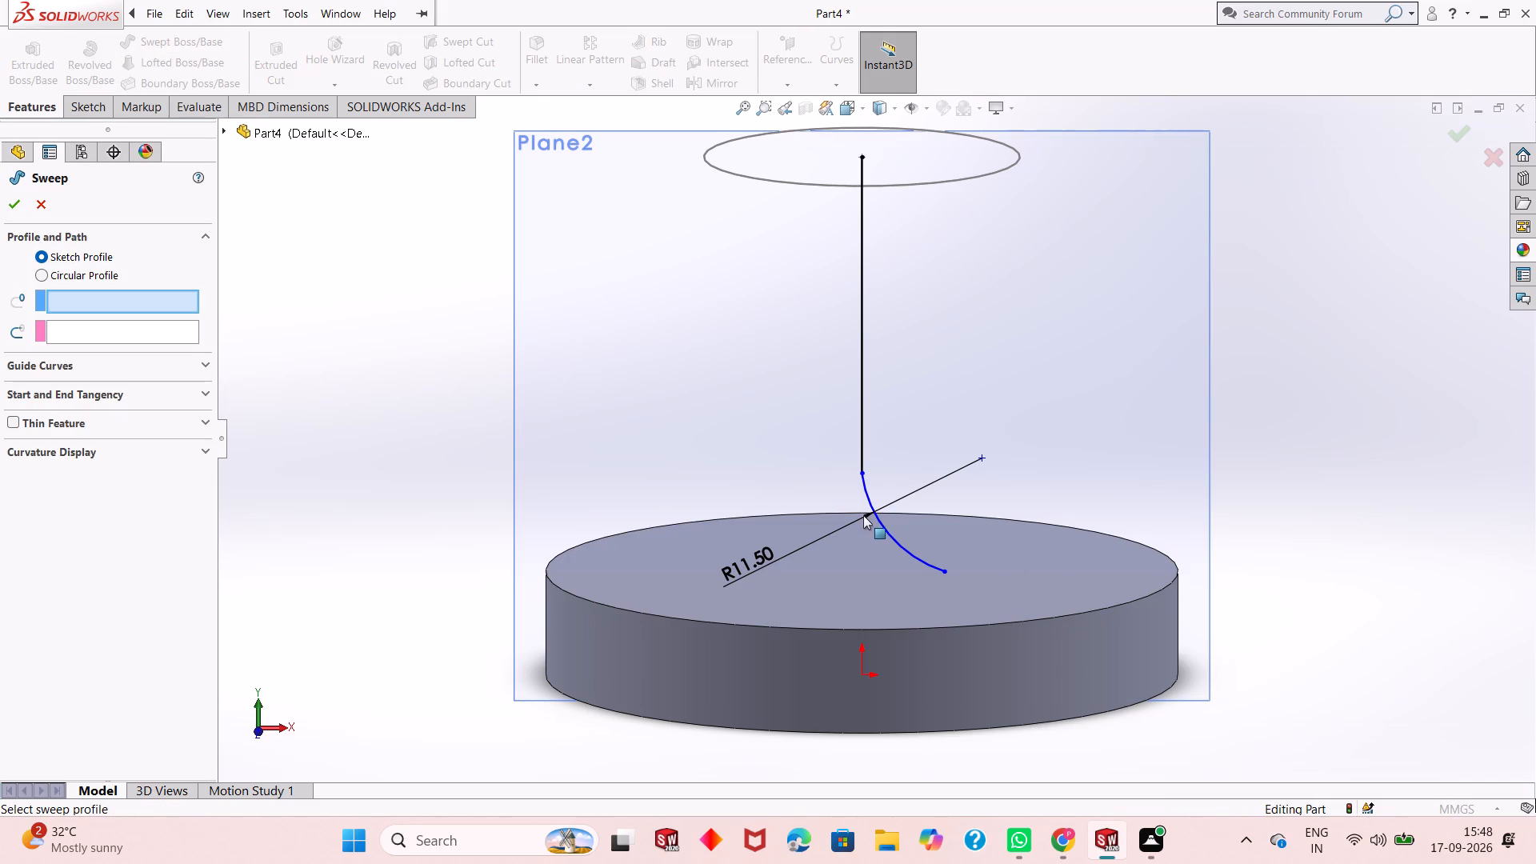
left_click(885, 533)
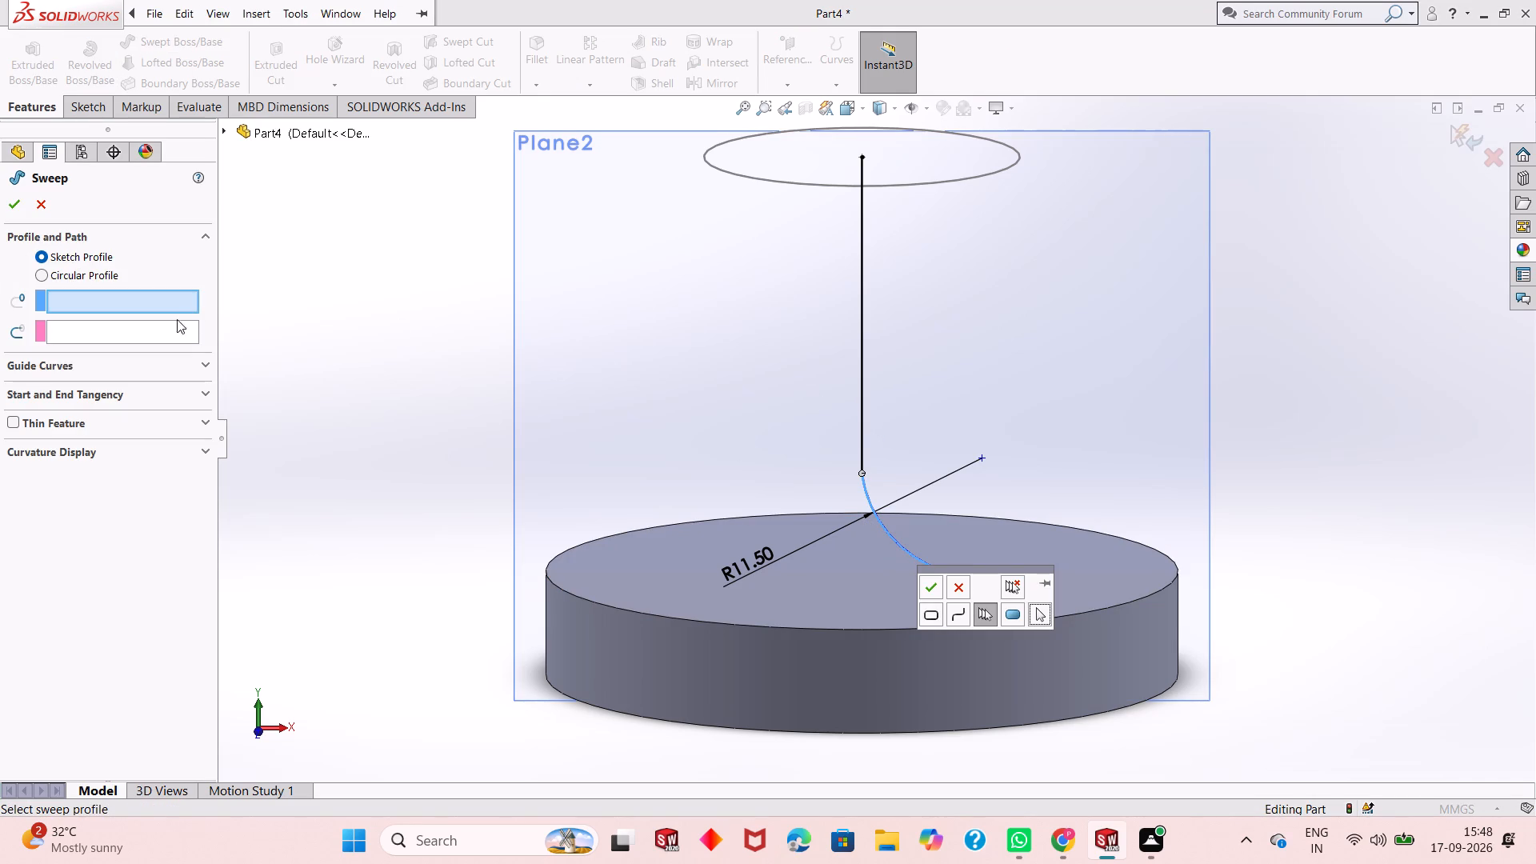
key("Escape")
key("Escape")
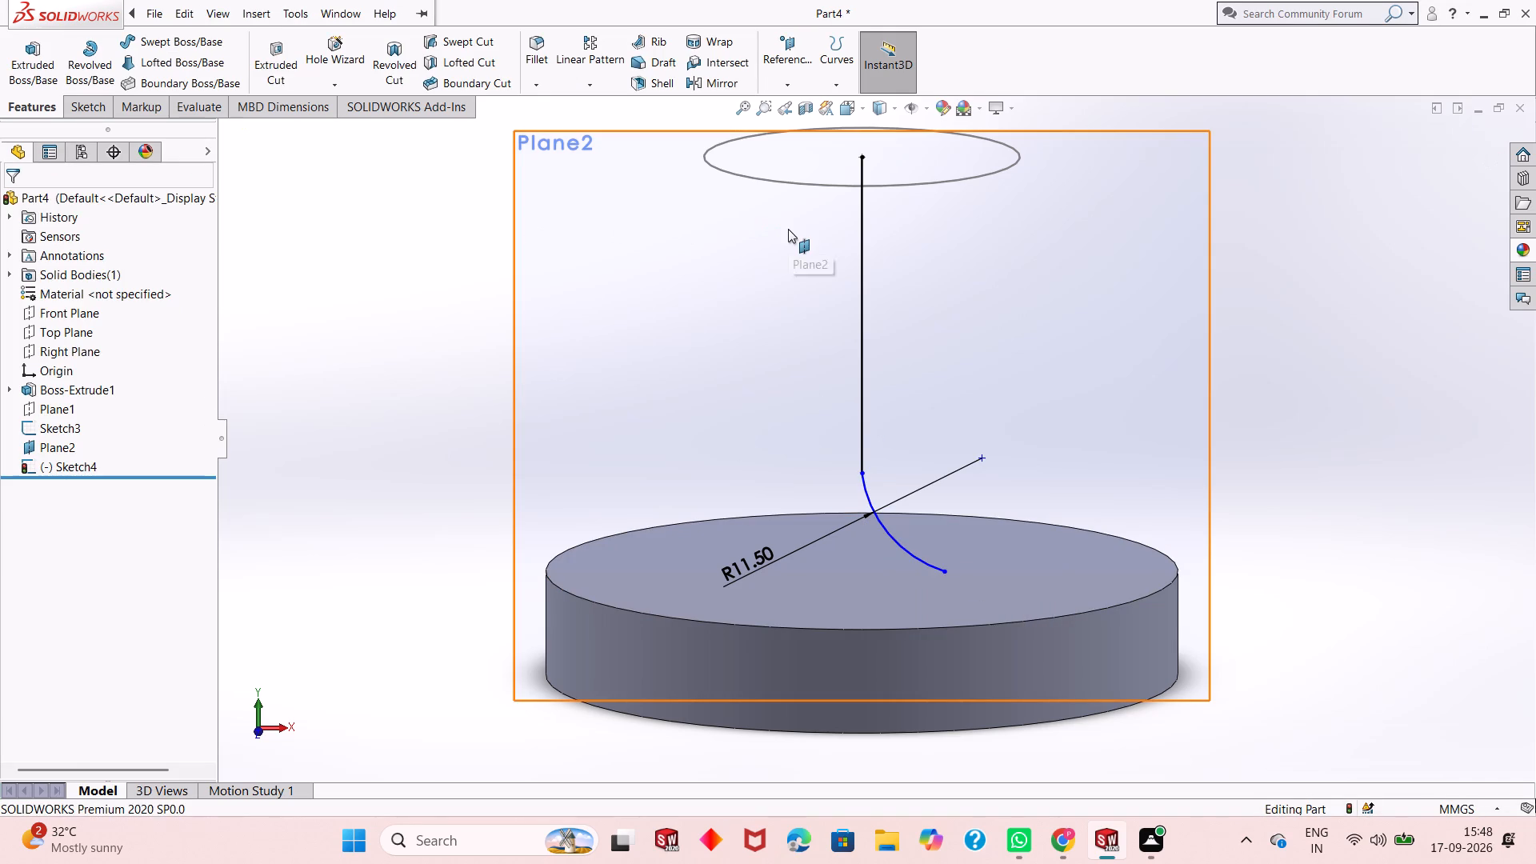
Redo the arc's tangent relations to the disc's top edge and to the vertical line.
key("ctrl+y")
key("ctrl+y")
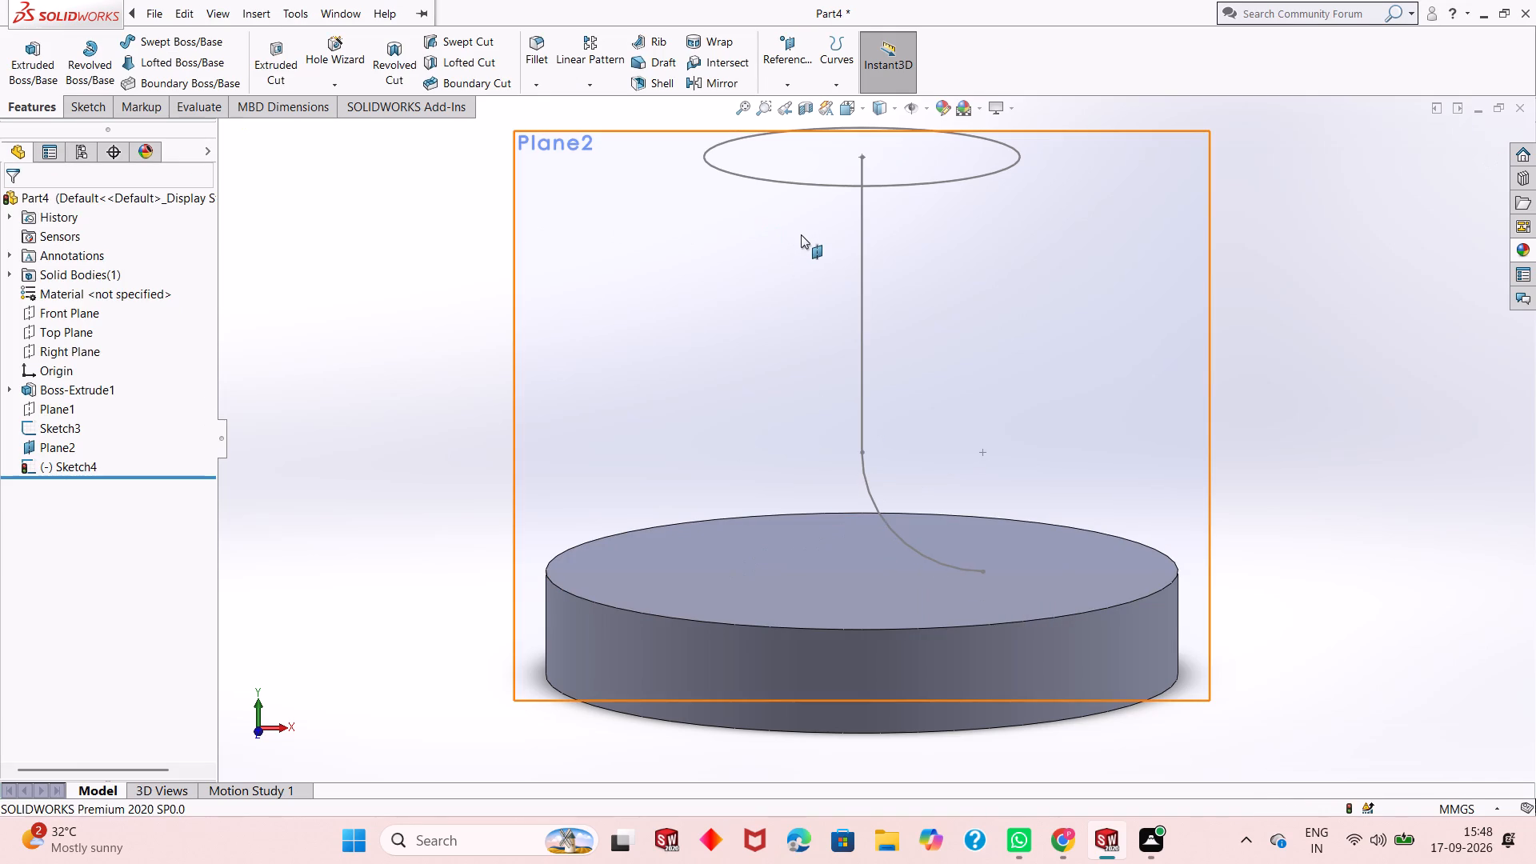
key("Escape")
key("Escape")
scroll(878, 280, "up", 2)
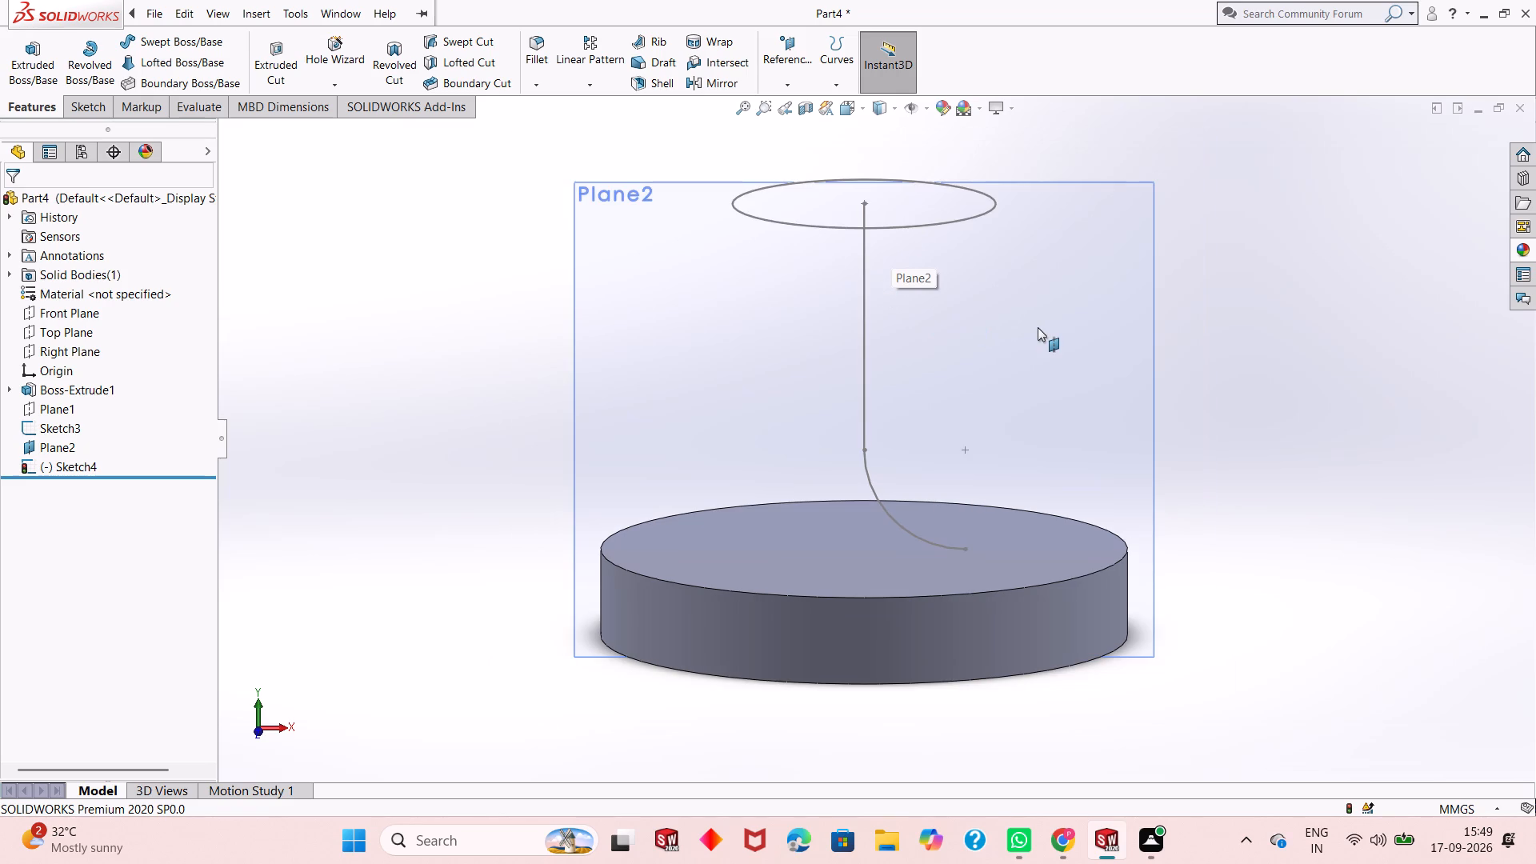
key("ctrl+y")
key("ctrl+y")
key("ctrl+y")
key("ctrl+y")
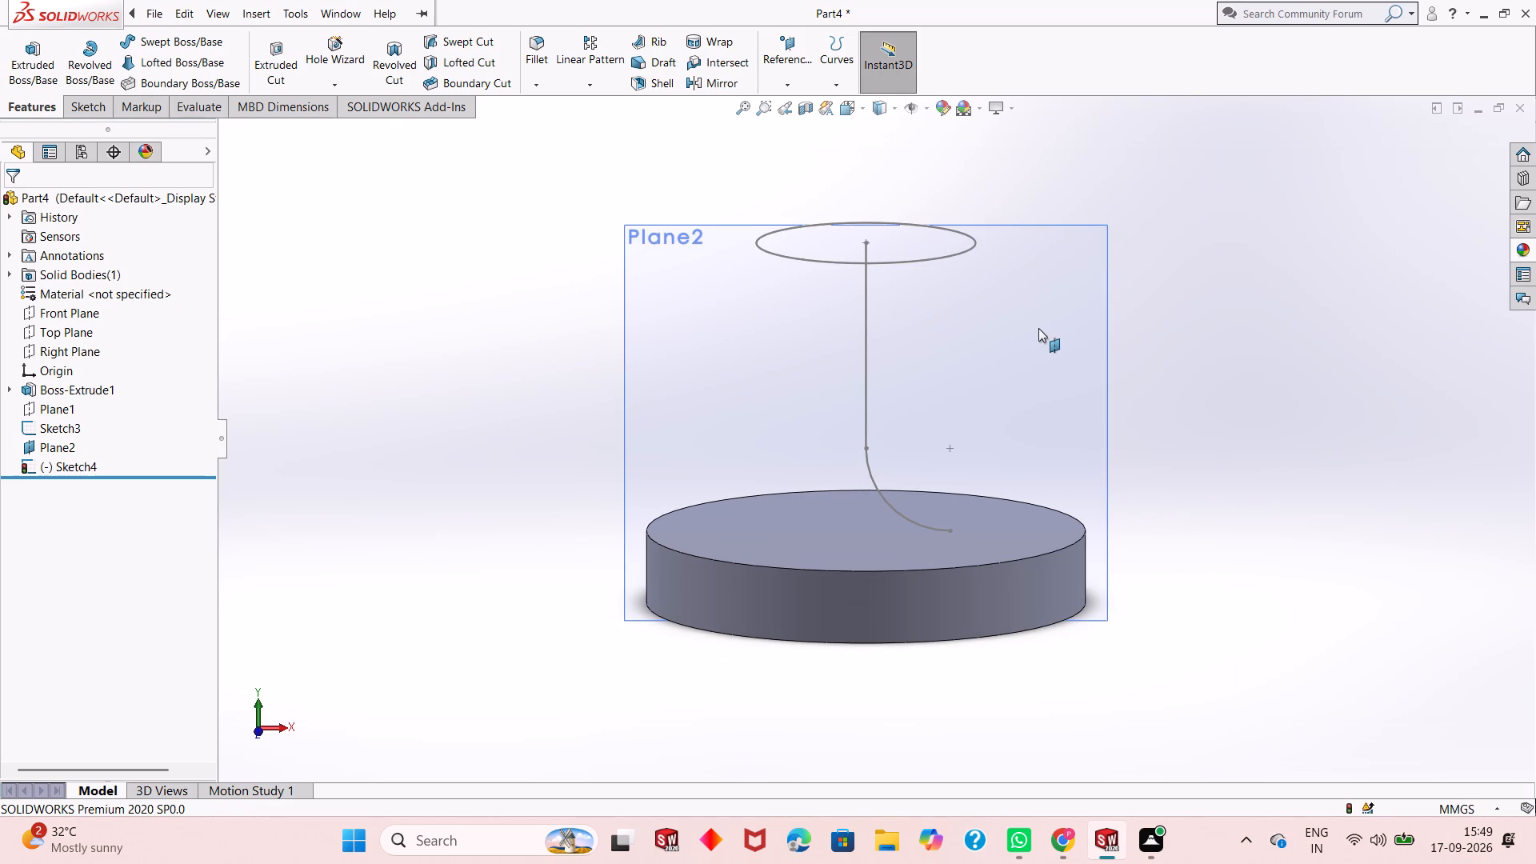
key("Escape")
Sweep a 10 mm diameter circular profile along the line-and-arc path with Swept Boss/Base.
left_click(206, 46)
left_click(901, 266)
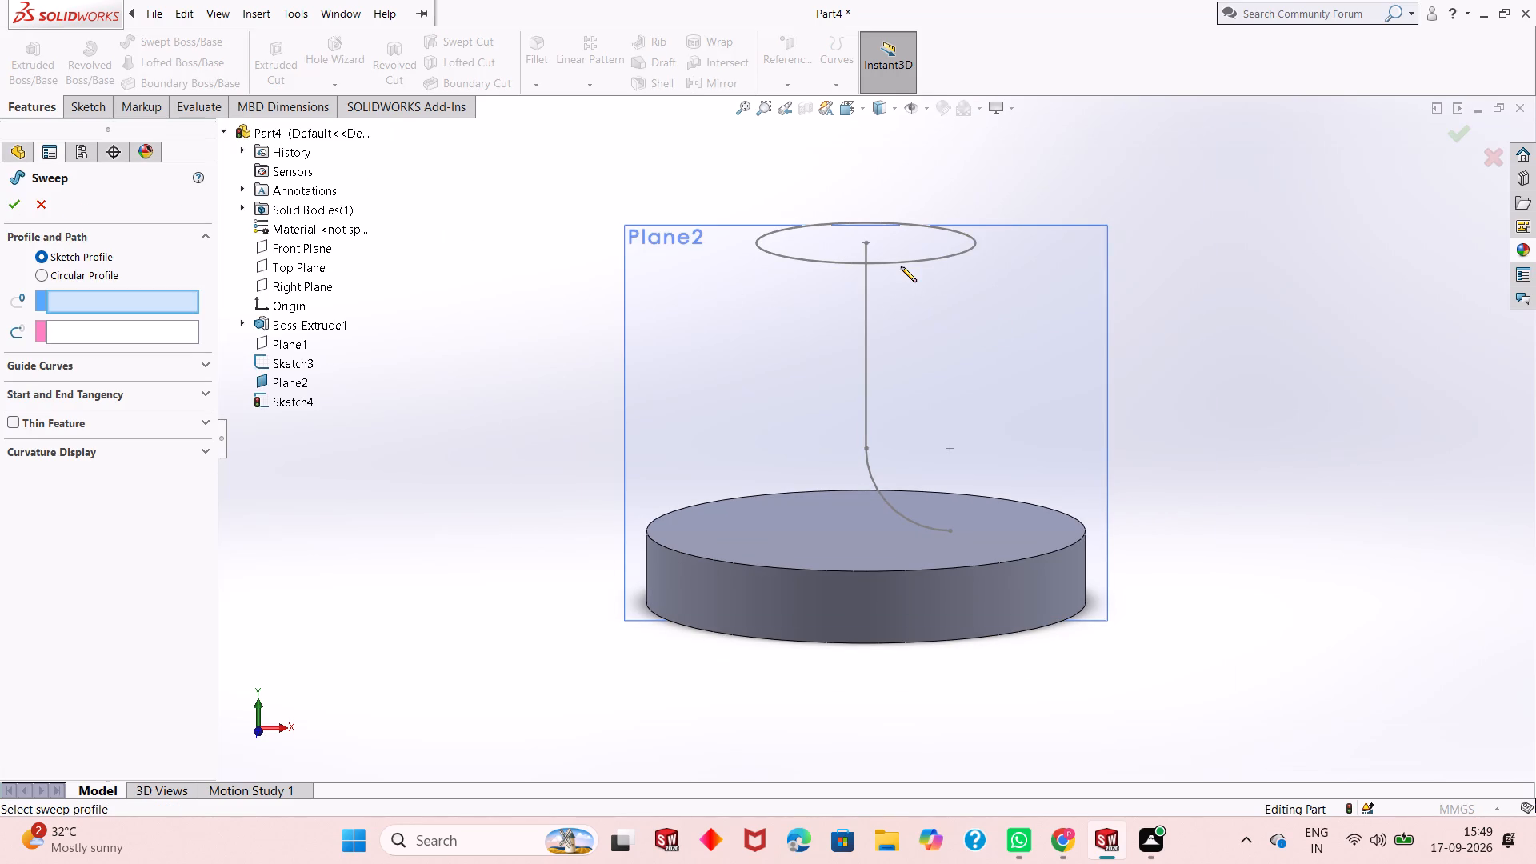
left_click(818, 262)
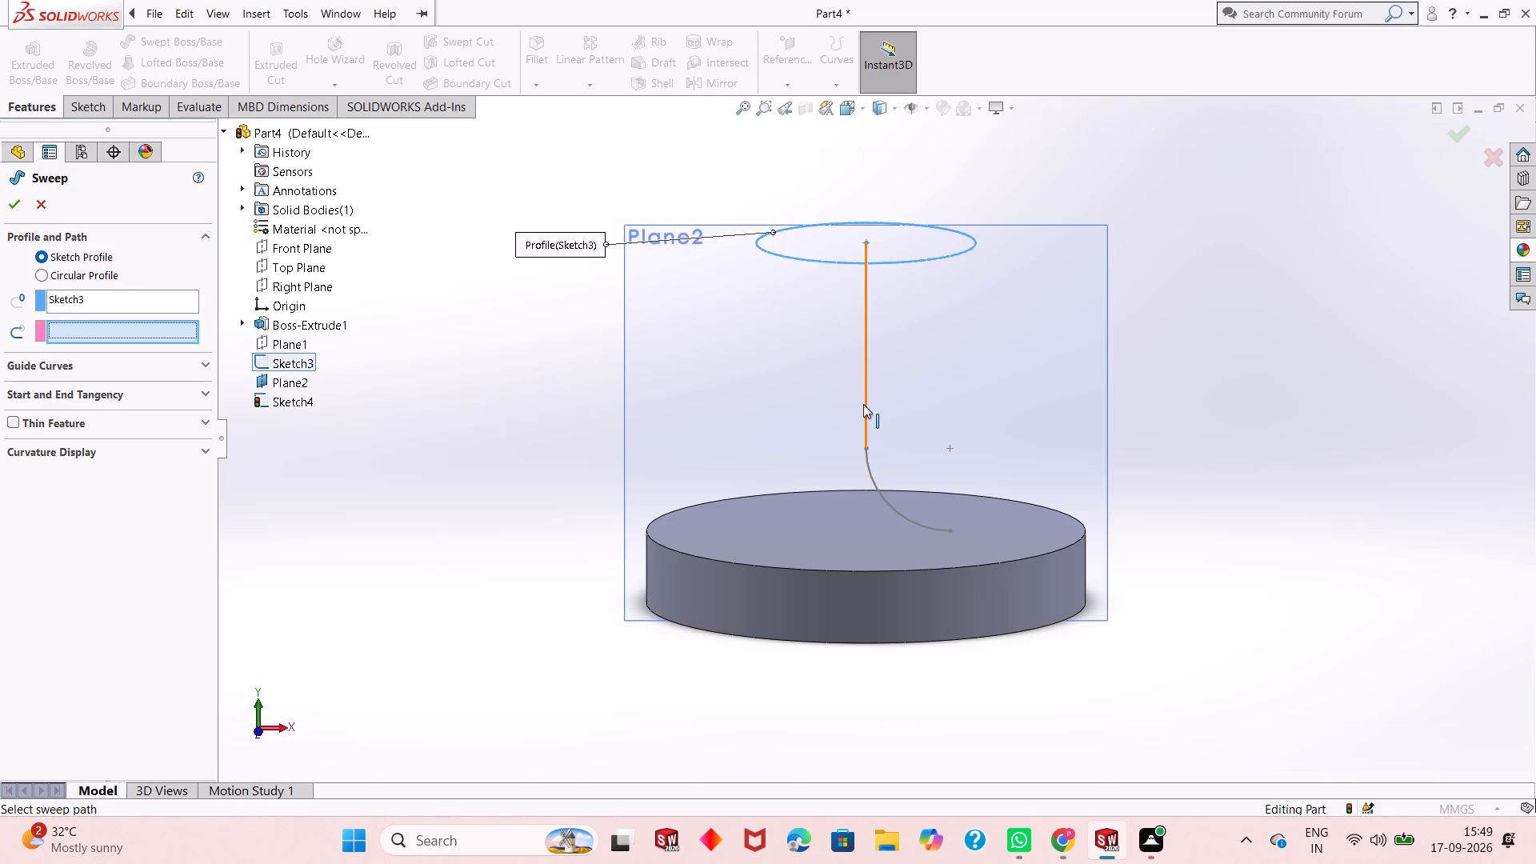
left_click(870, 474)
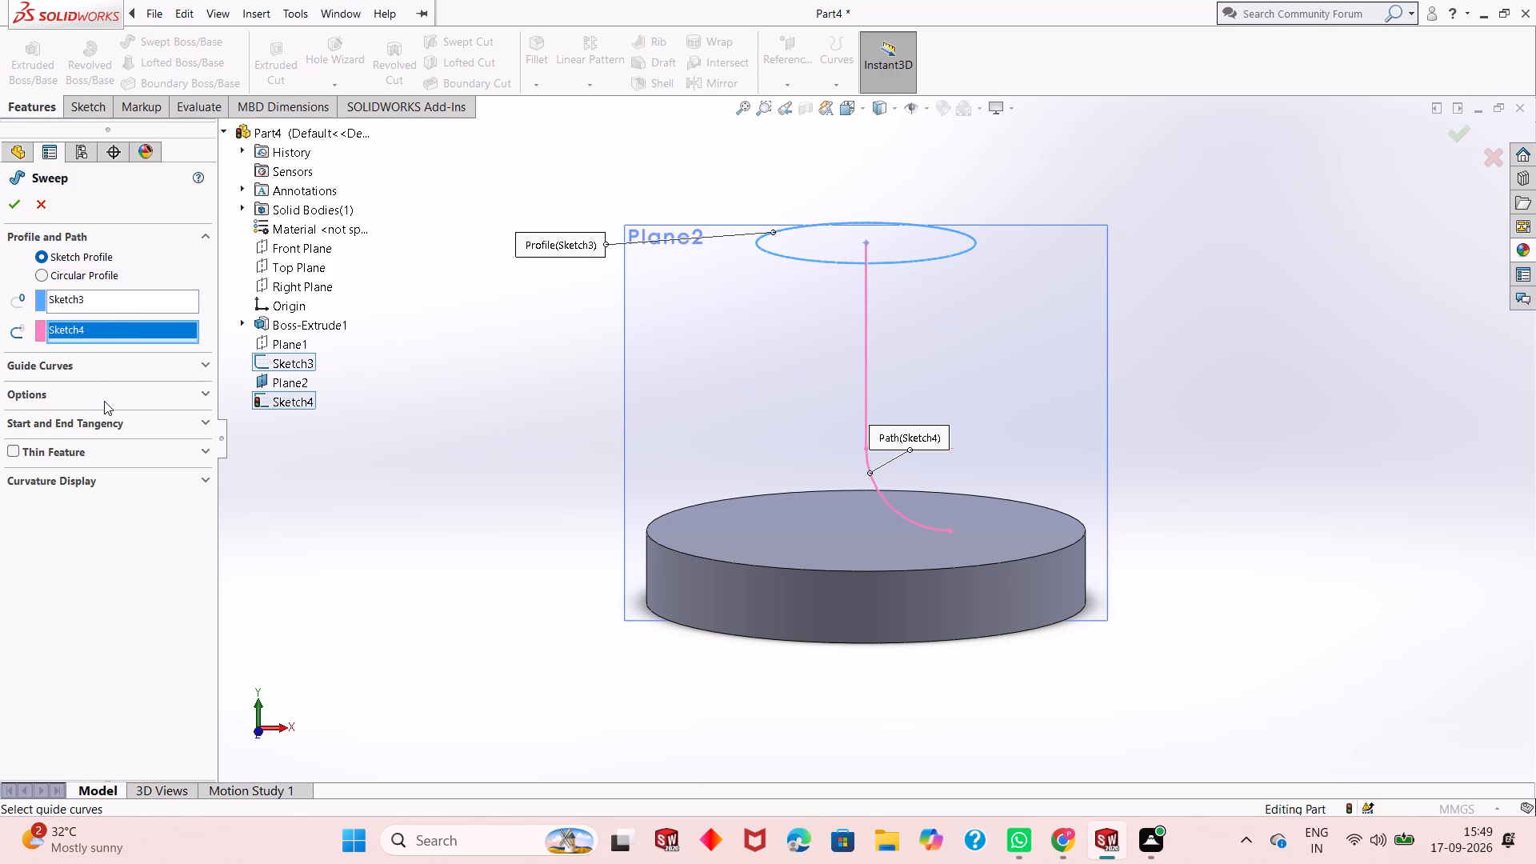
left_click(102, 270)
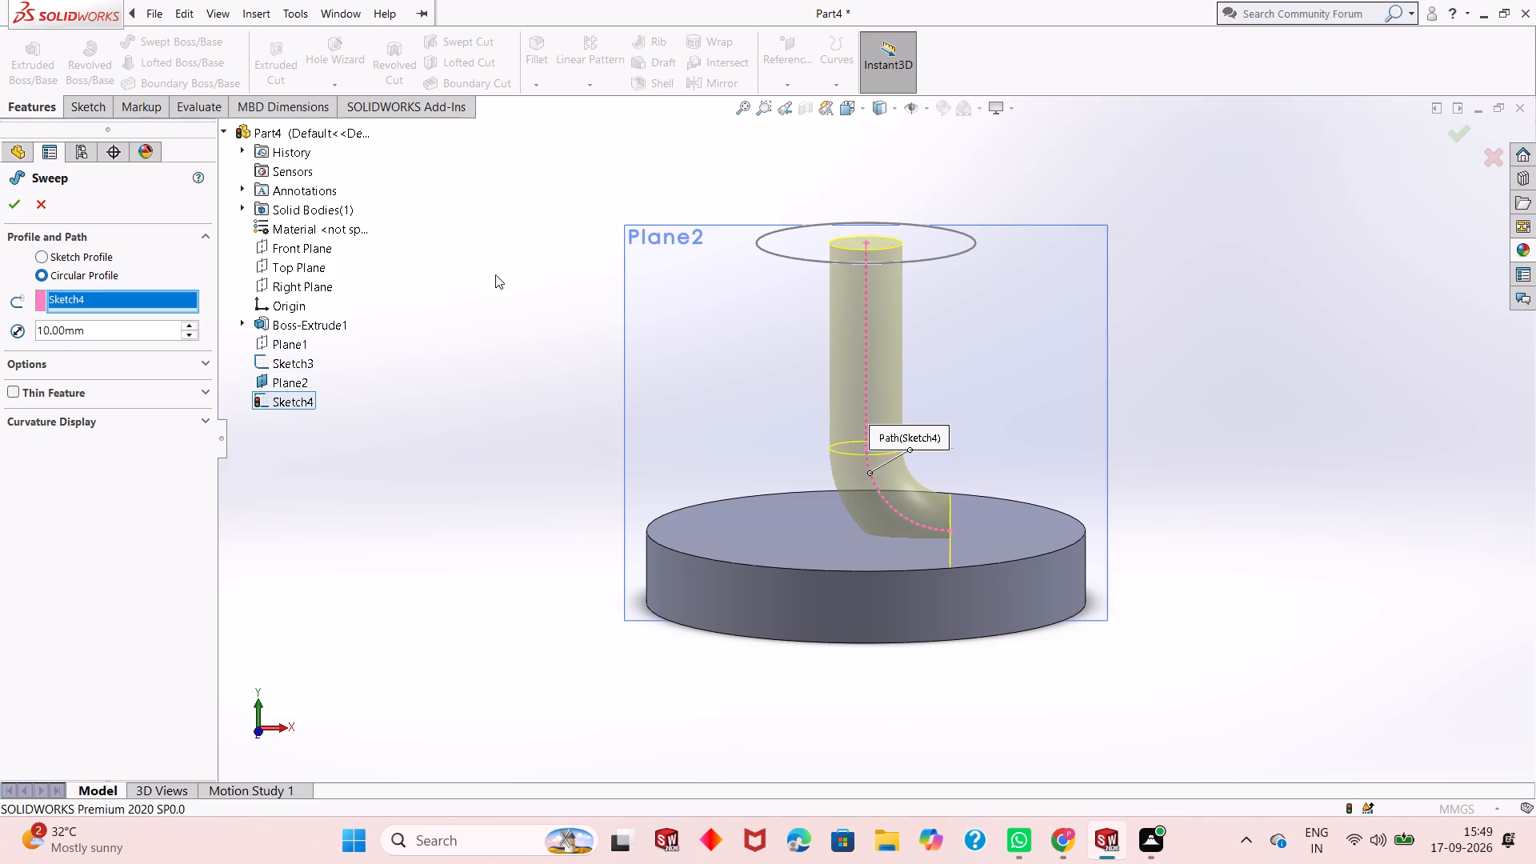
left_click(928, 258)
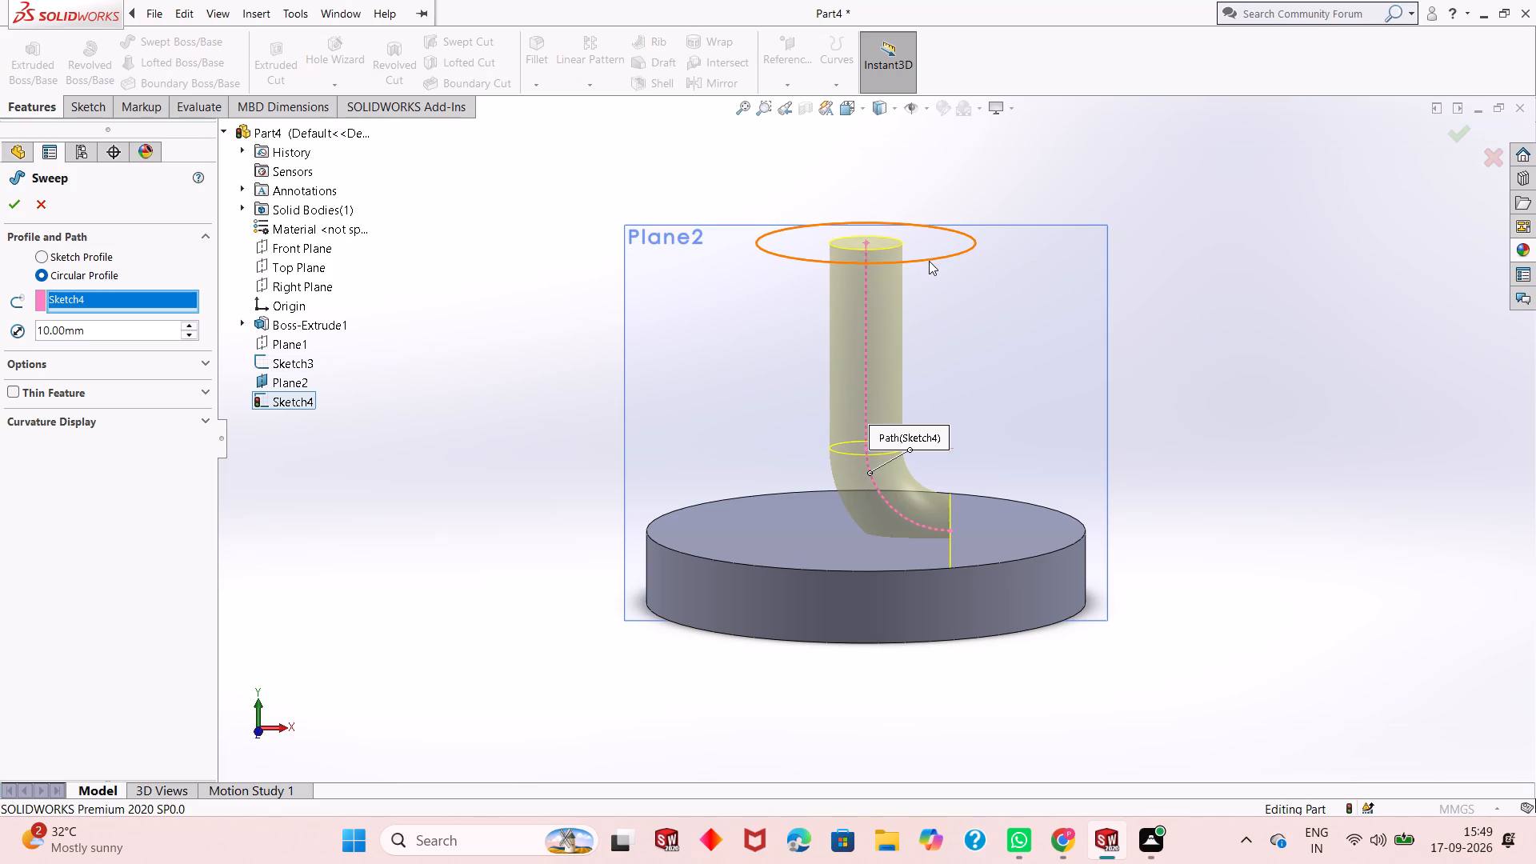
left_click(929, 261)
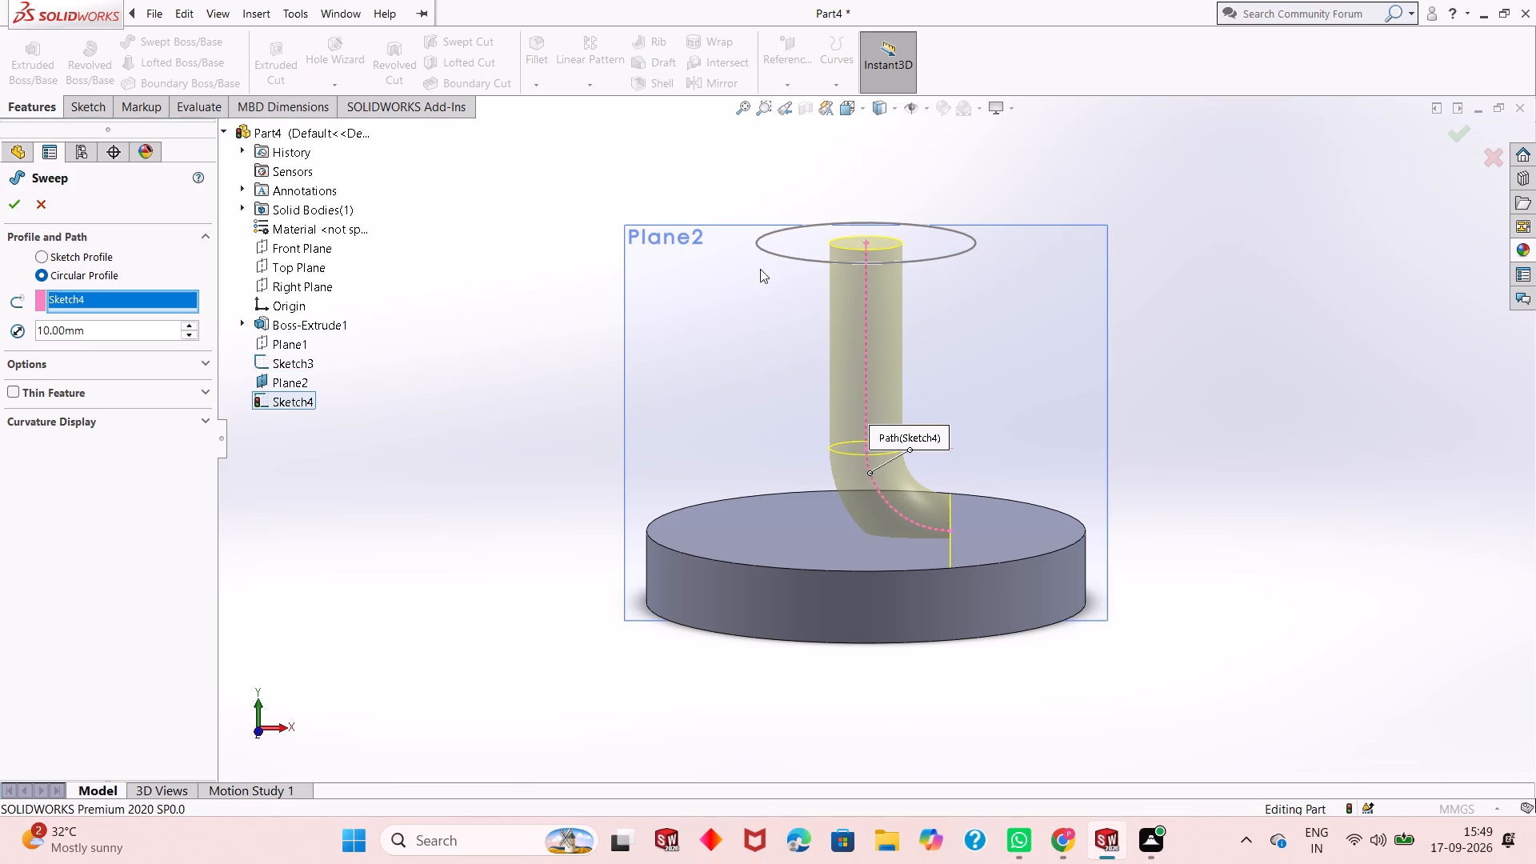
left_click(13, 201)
Examine the swept tube and its junction with the disc from several sides.
left_click(490, 262)
middle_click_drag(742, 296, 753, 243)
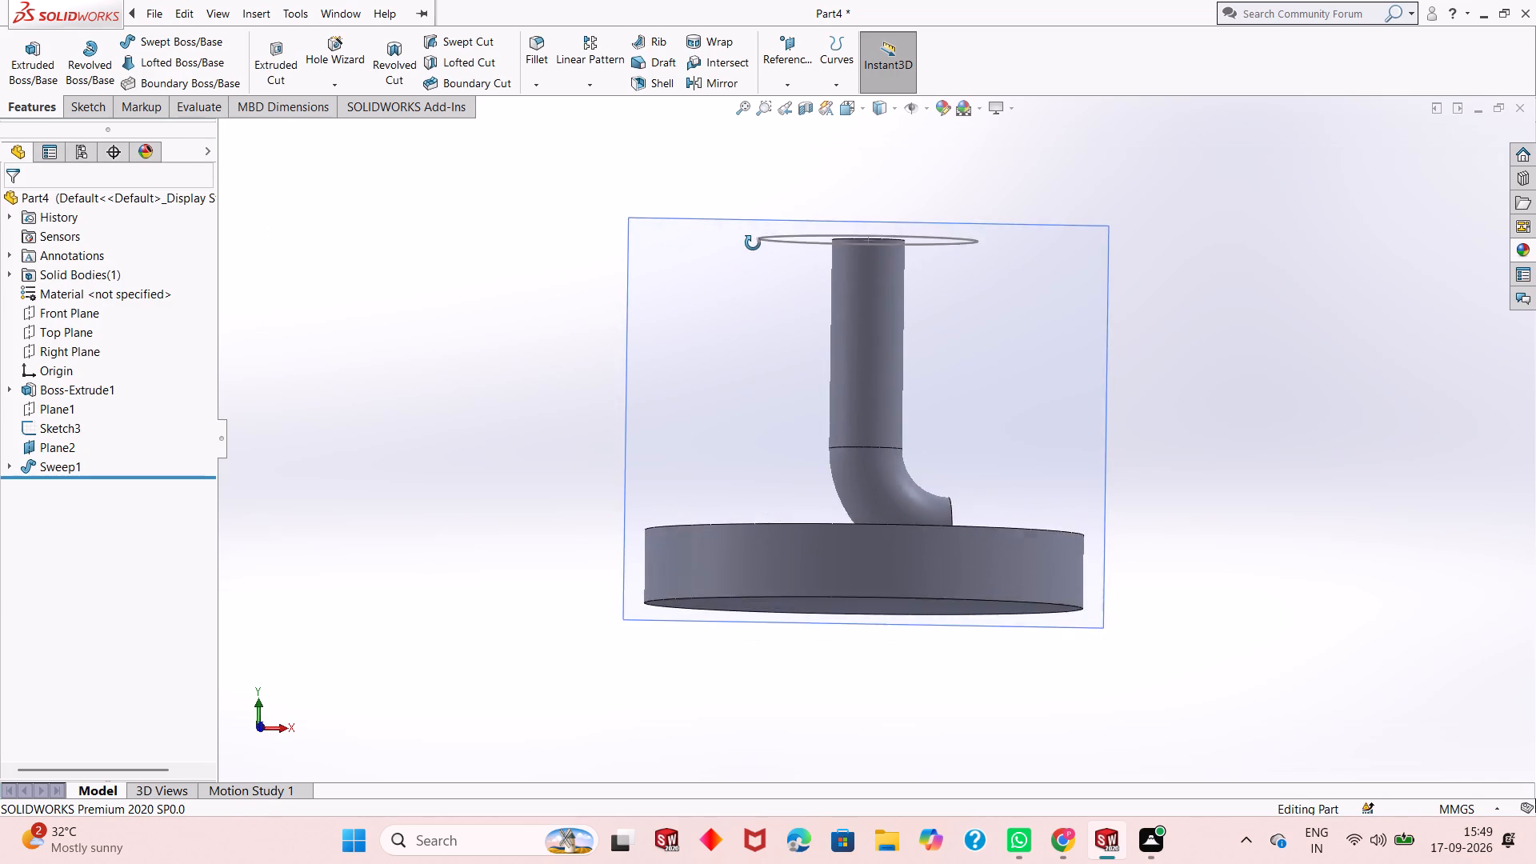
middle_click_drag(753, 243, 551, 212)
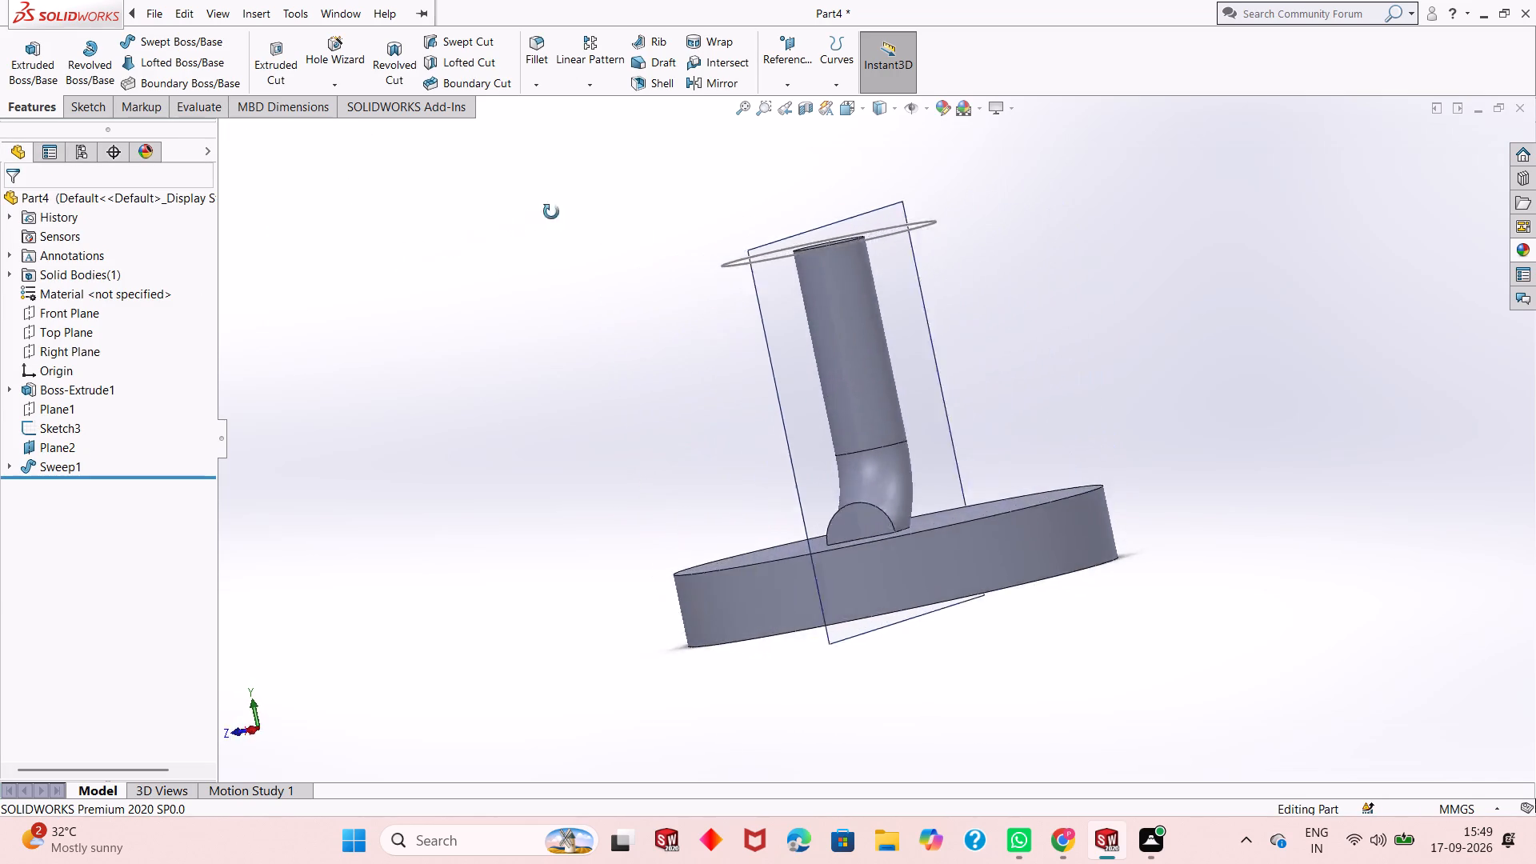
middle_click_drag(551, 212, 854, 168)
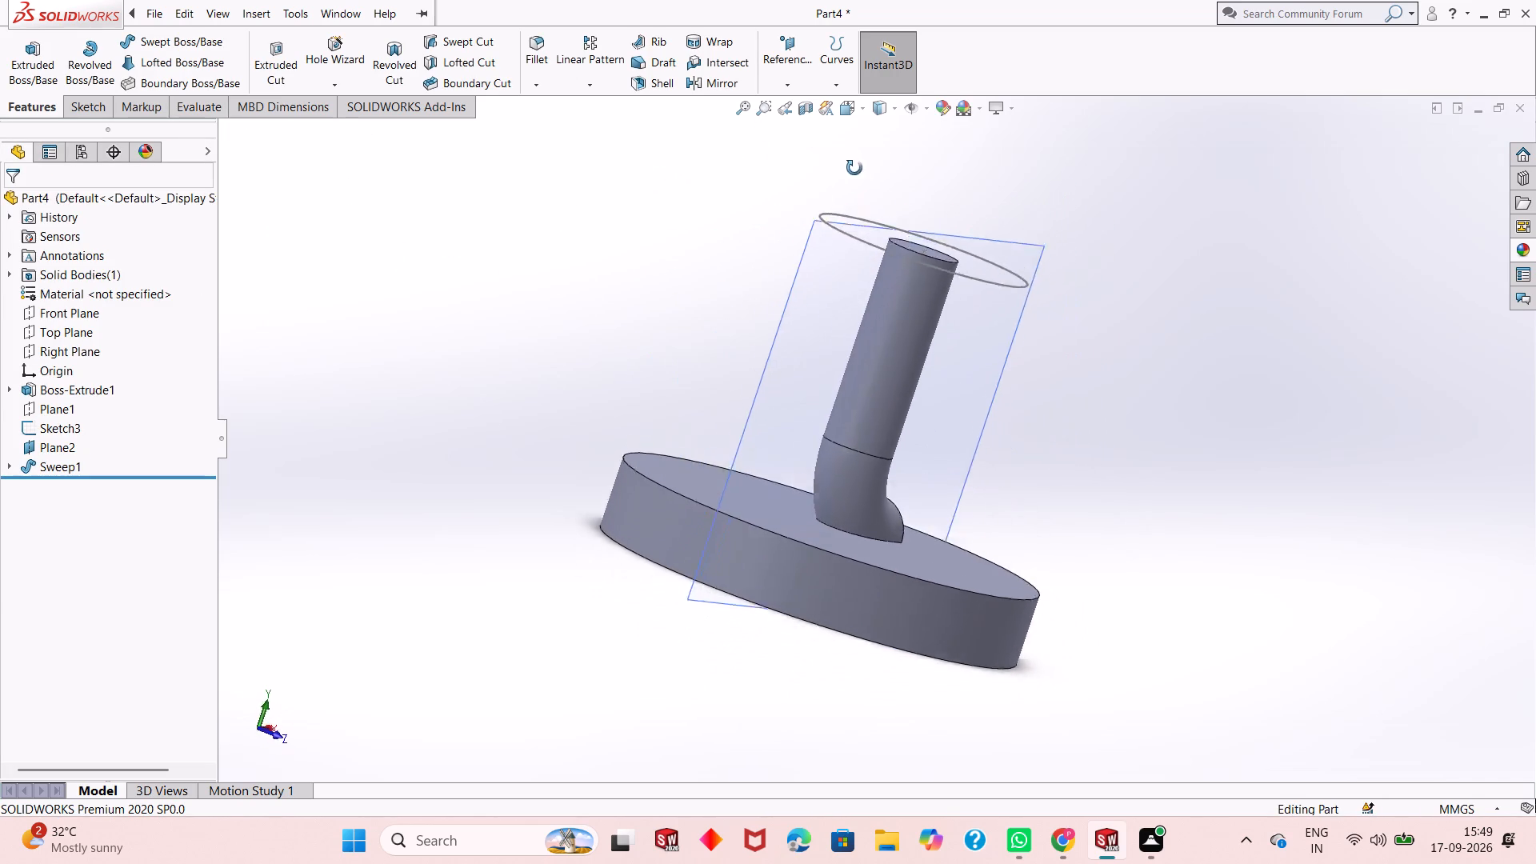
middle_click_drag(854, 168, 726, 156)
scroll(926, 331, "up", 2)
middle_click_drag(964, 335, 951, 251)
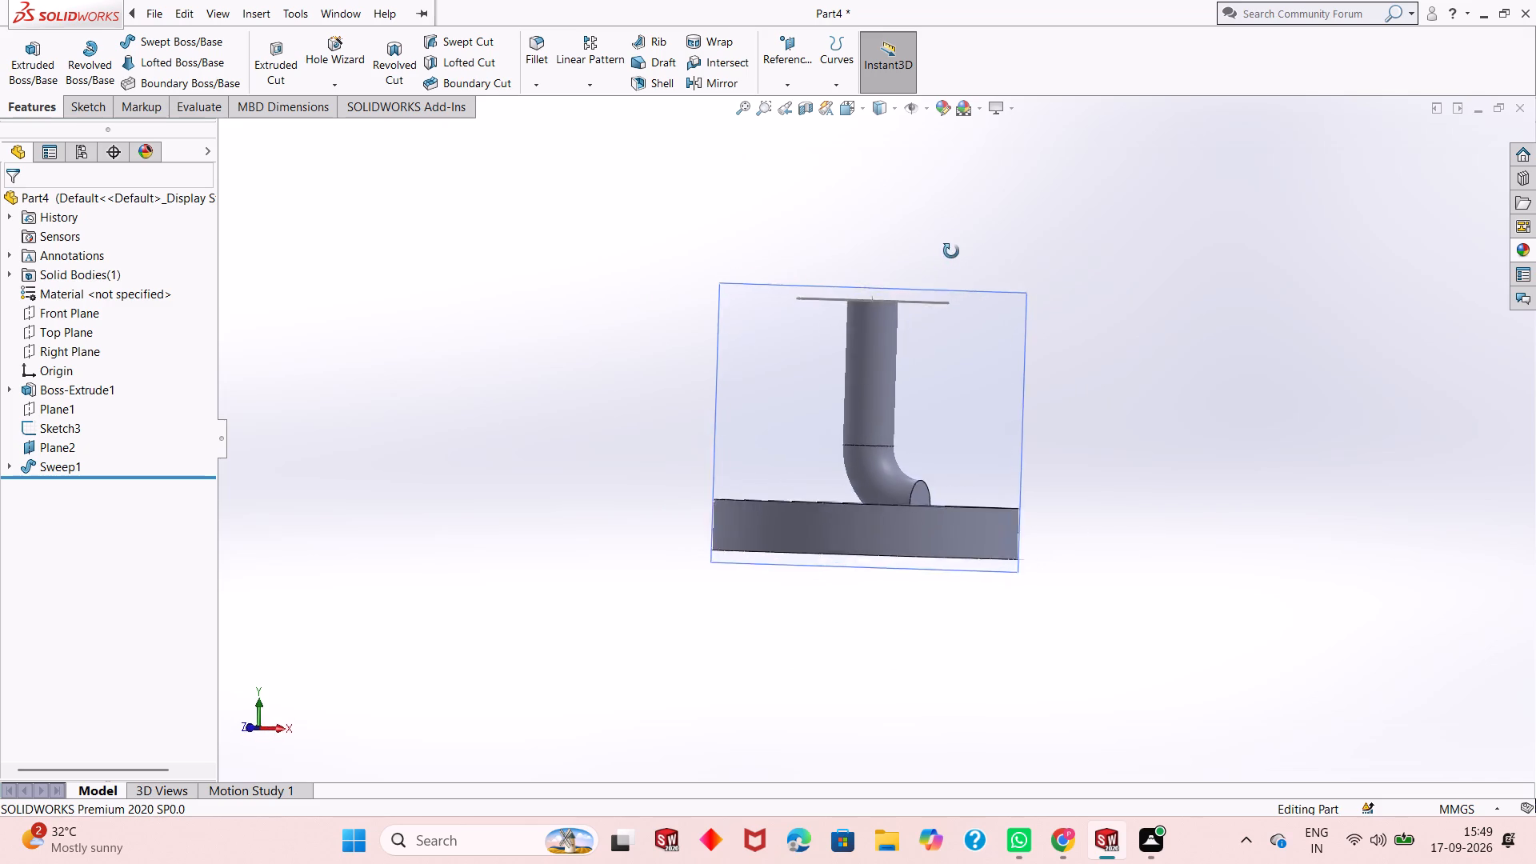
middle_click_drag(951, 251, 998, 318)
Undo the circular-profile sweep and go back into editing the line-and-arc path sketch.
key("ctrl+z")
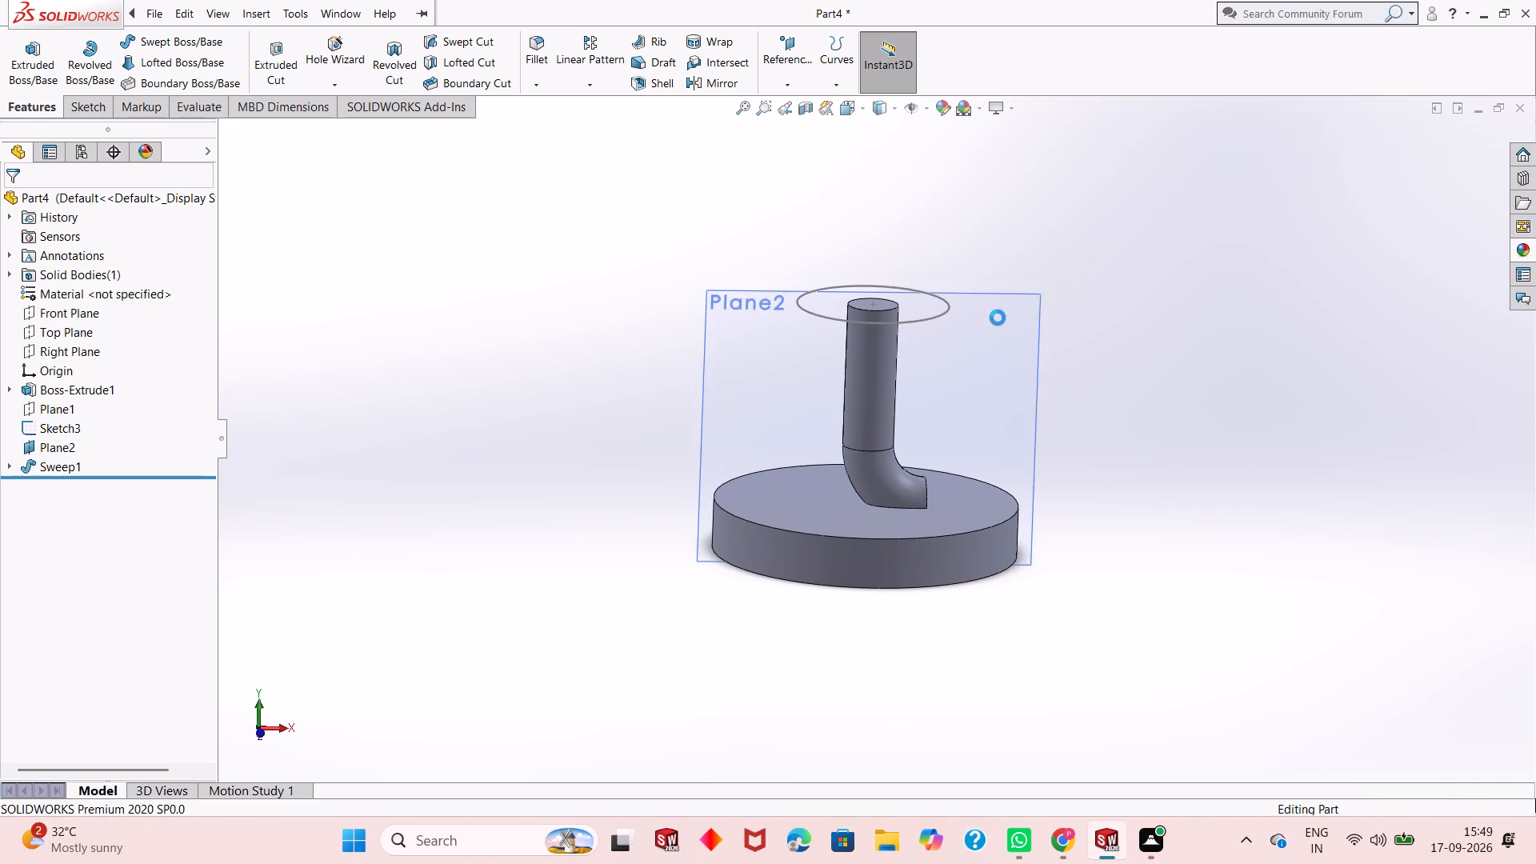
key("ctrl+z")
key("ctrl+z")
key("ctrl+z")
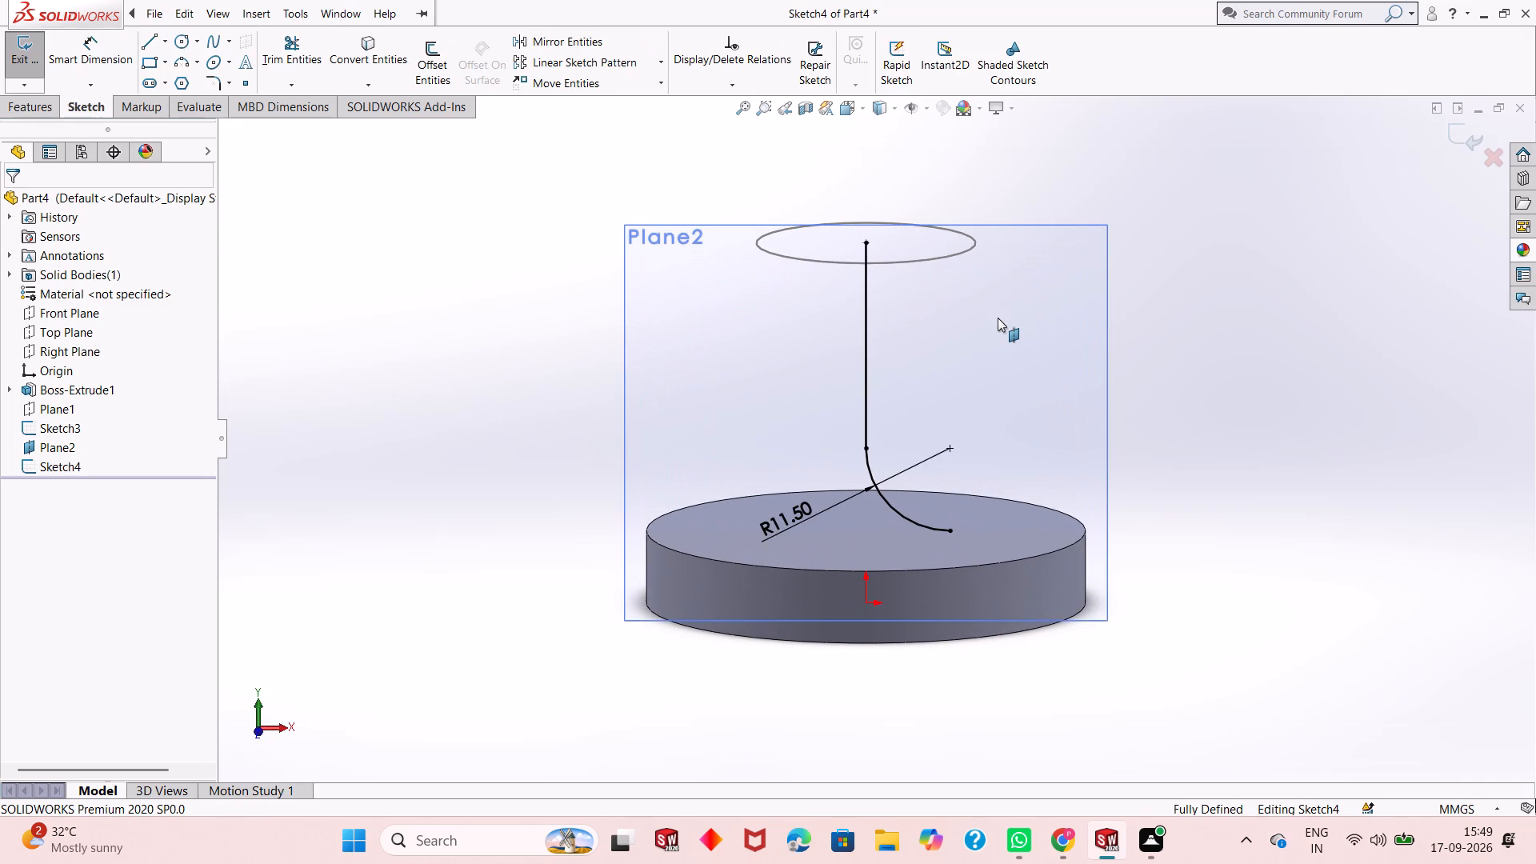
Undo the line-and-arc path sketch, its vertical plane and the circle sketch above the disc, back to the disc and the offset plane.
key("ctrl+z")
key("ctrl+z")
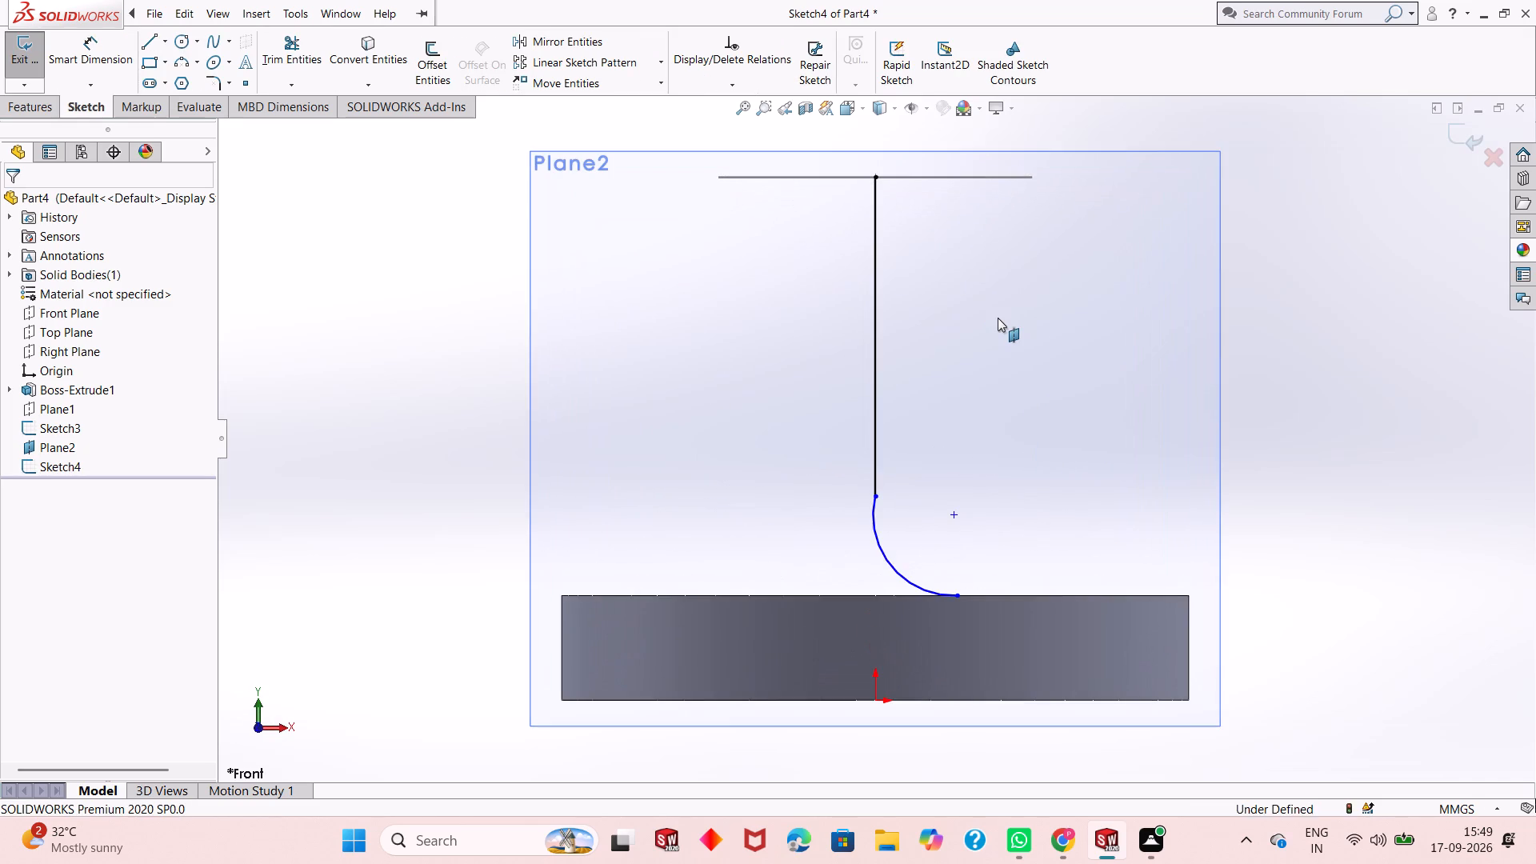
key("ctrl+z")
key("ctrl+z")
key("ctrl+z")
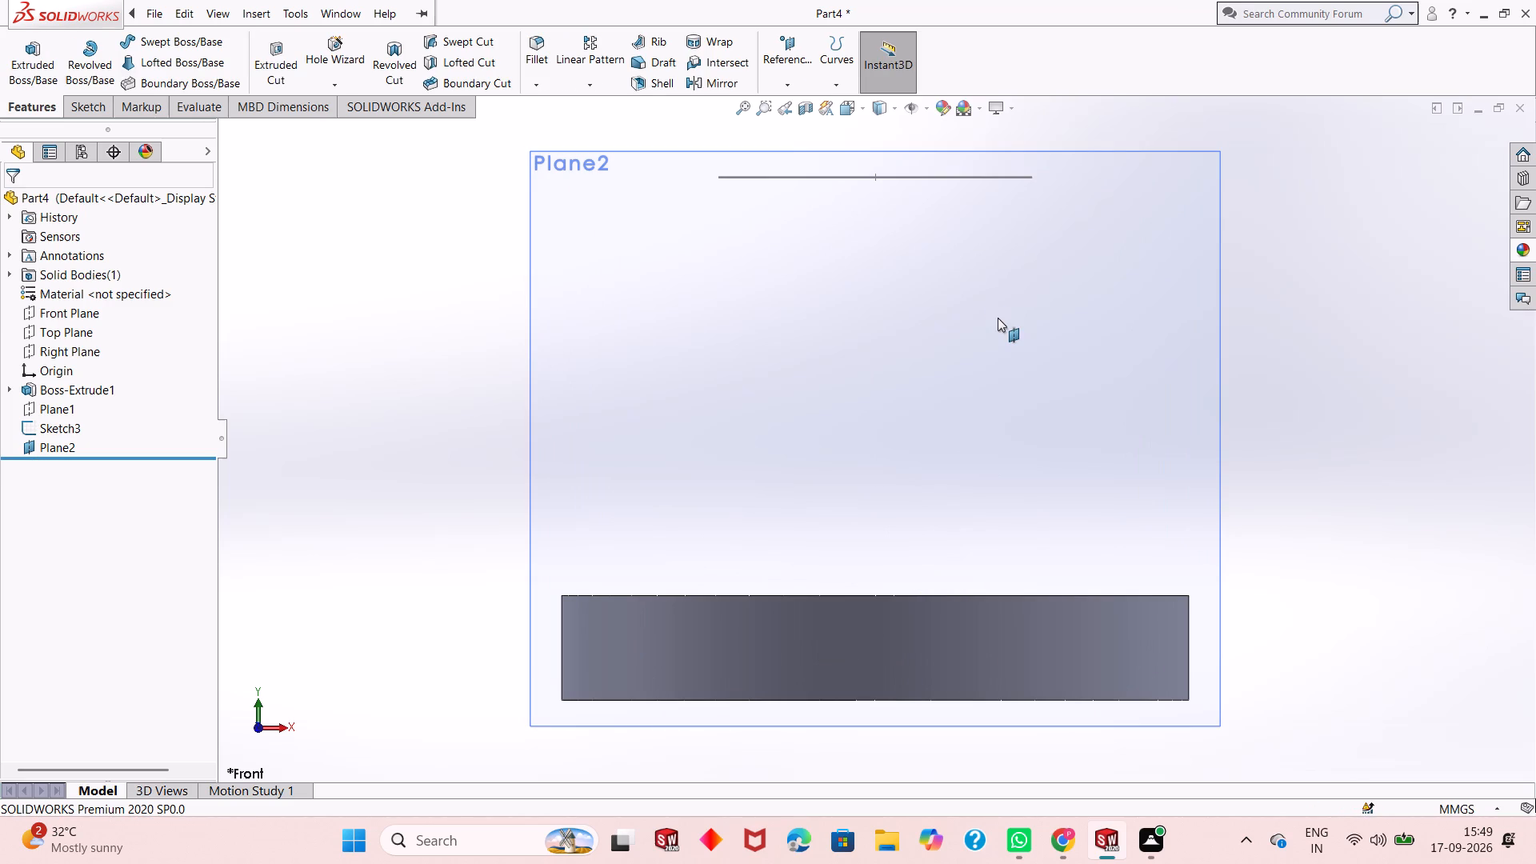
key("ctrl+z")
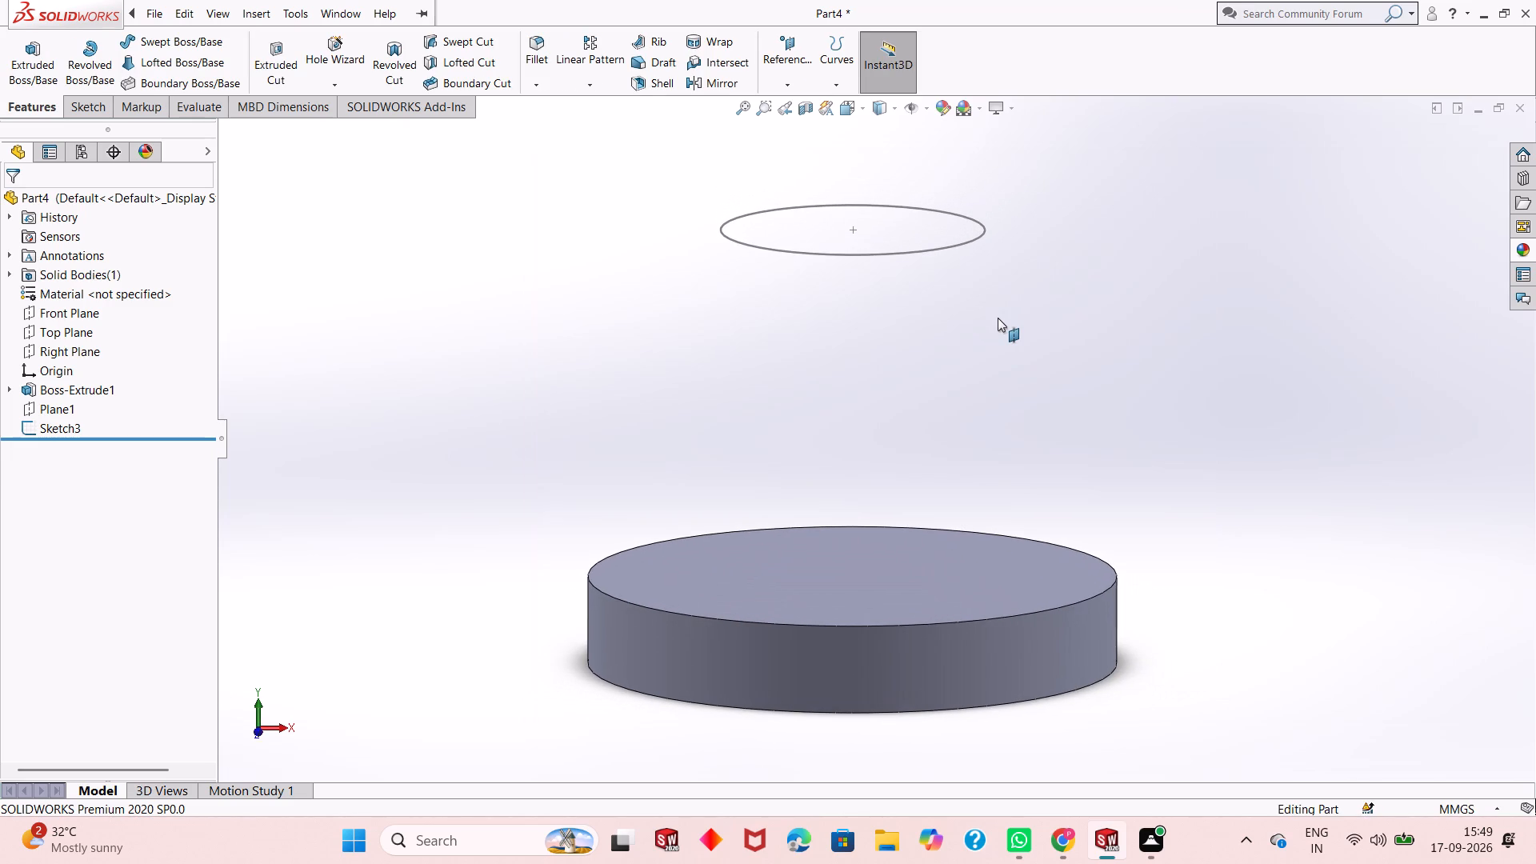
key("ctrl+z")
key("ctrl+z")
key("ctrl+z")
key("ctrl+z")
key("ctrl+z")
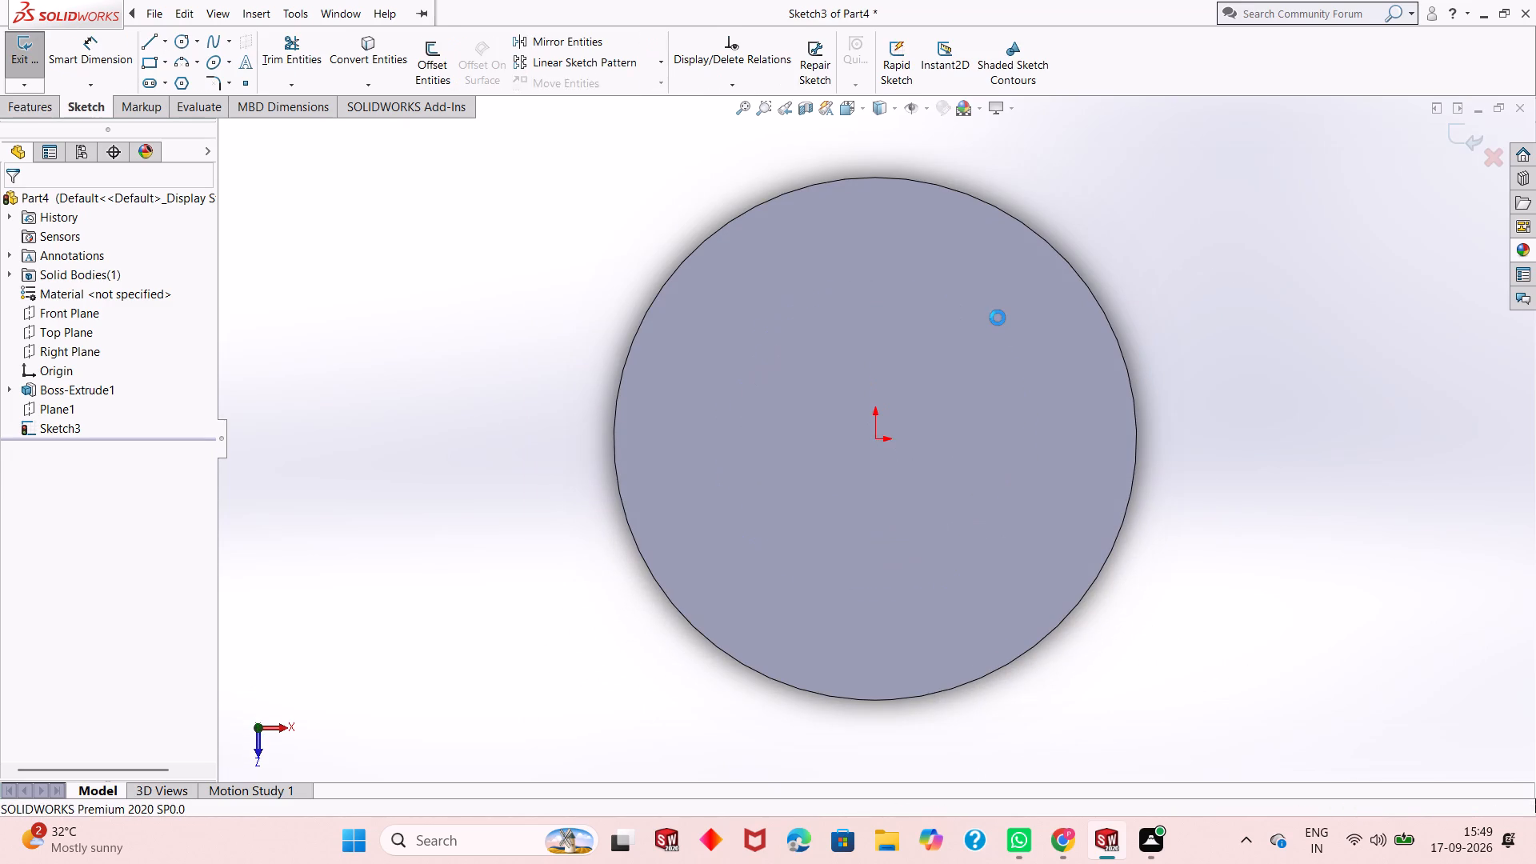
Start a sketch on the disc's top face and draw a circle of about 11 mm radius centred on the origin.
left_click(868, 375)
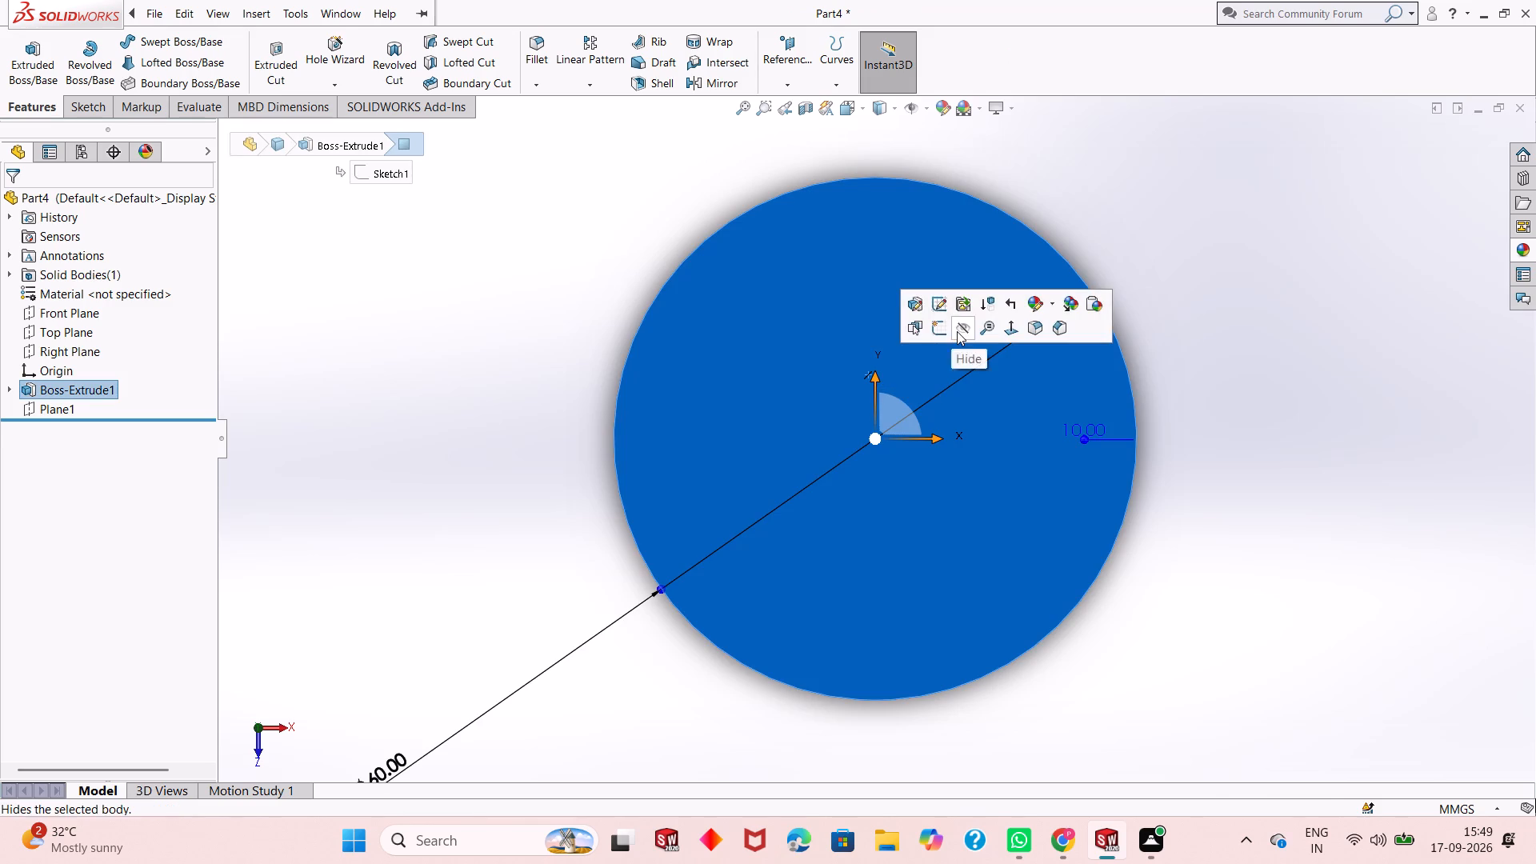
left_click(938, 332)
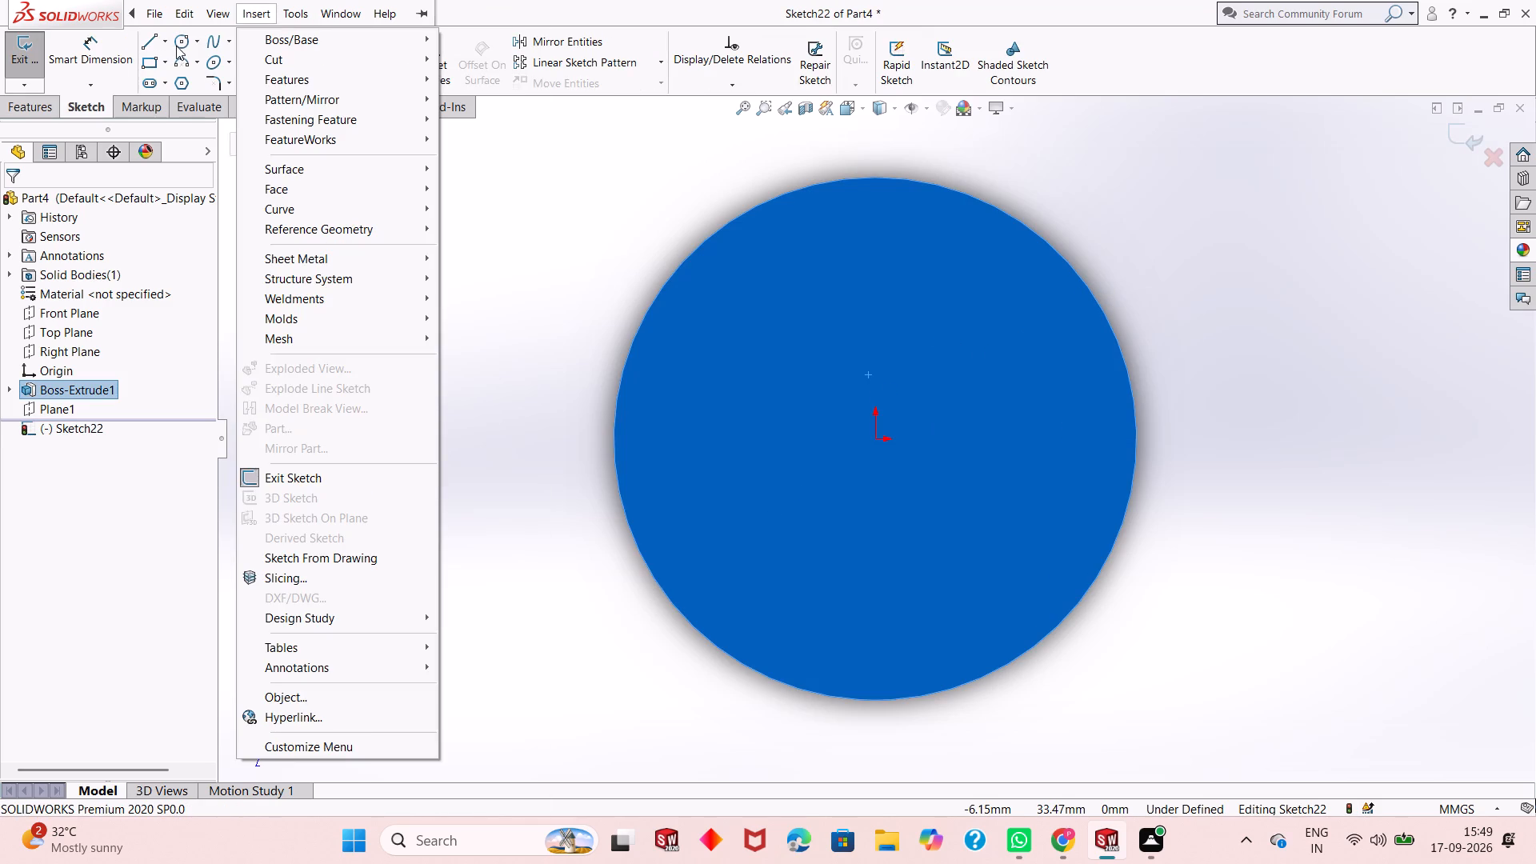
left_click(177, 45)
key("Escape")
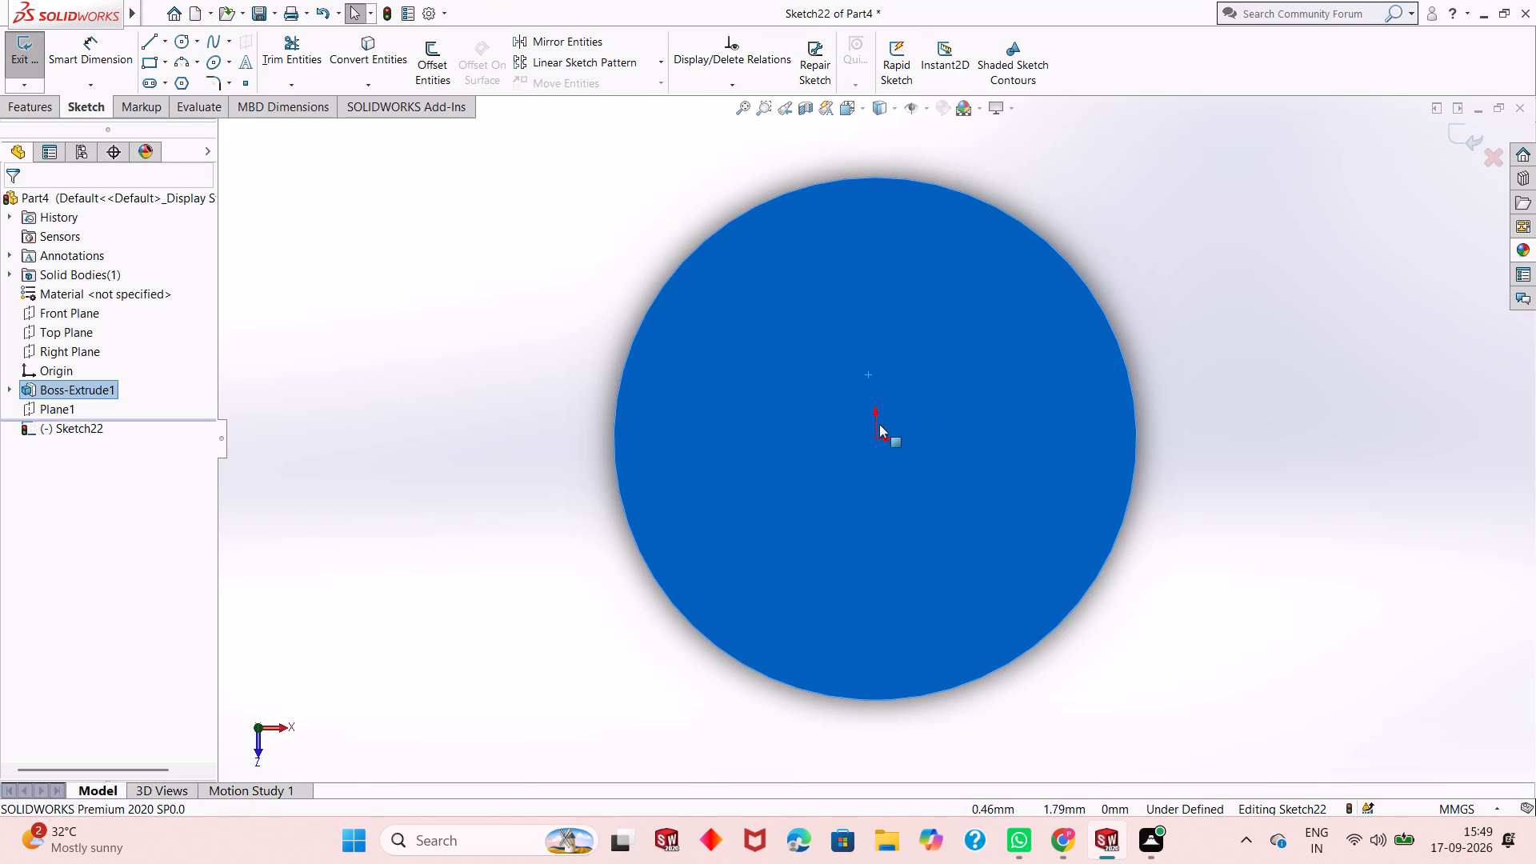
key("Escape")
key("Escape")
left_click(187, 46)
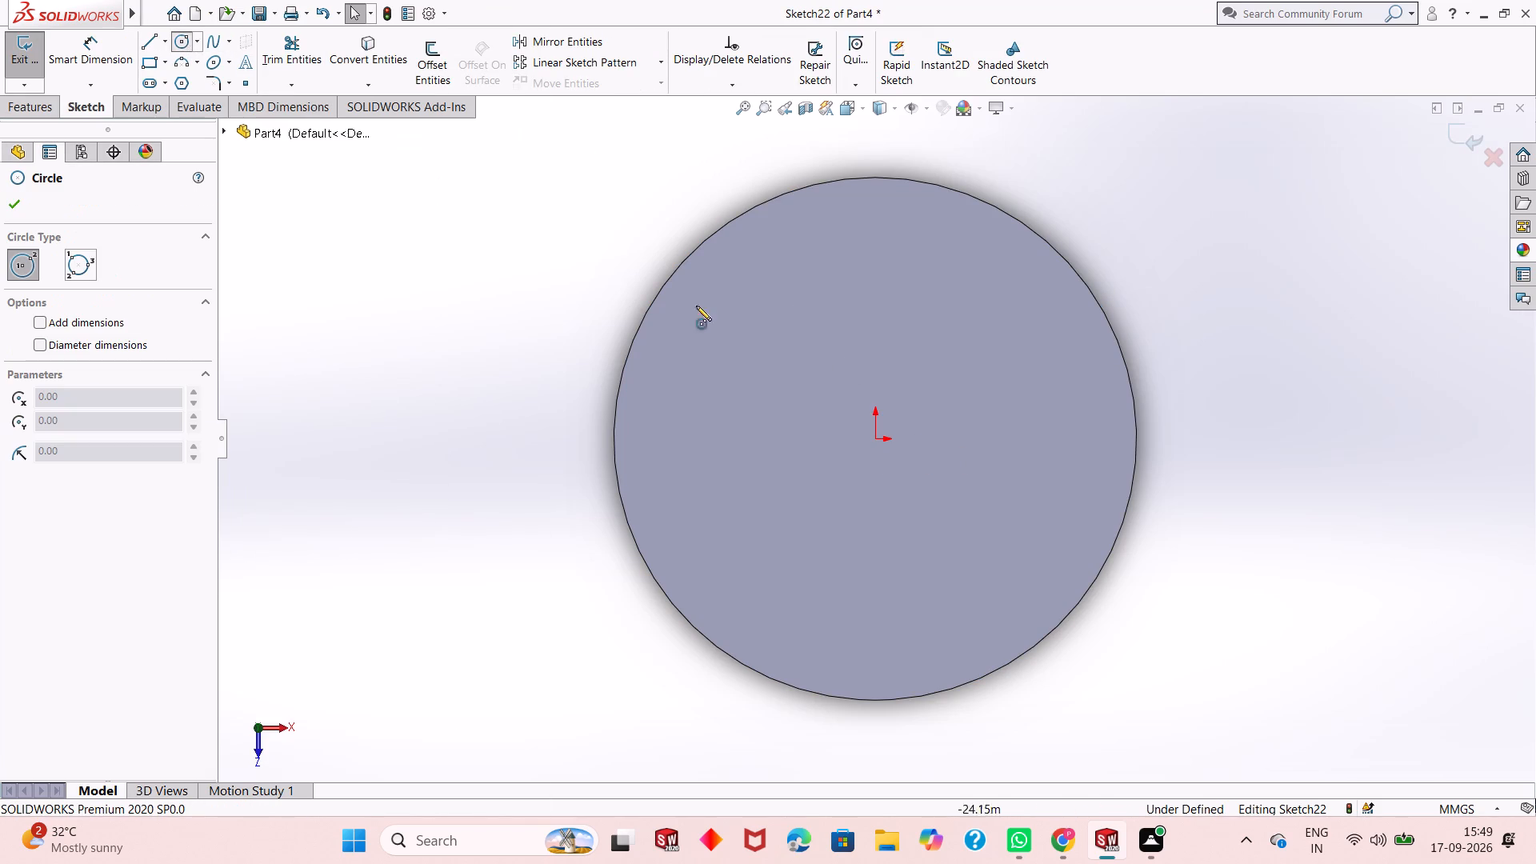
left_click(878, 439)
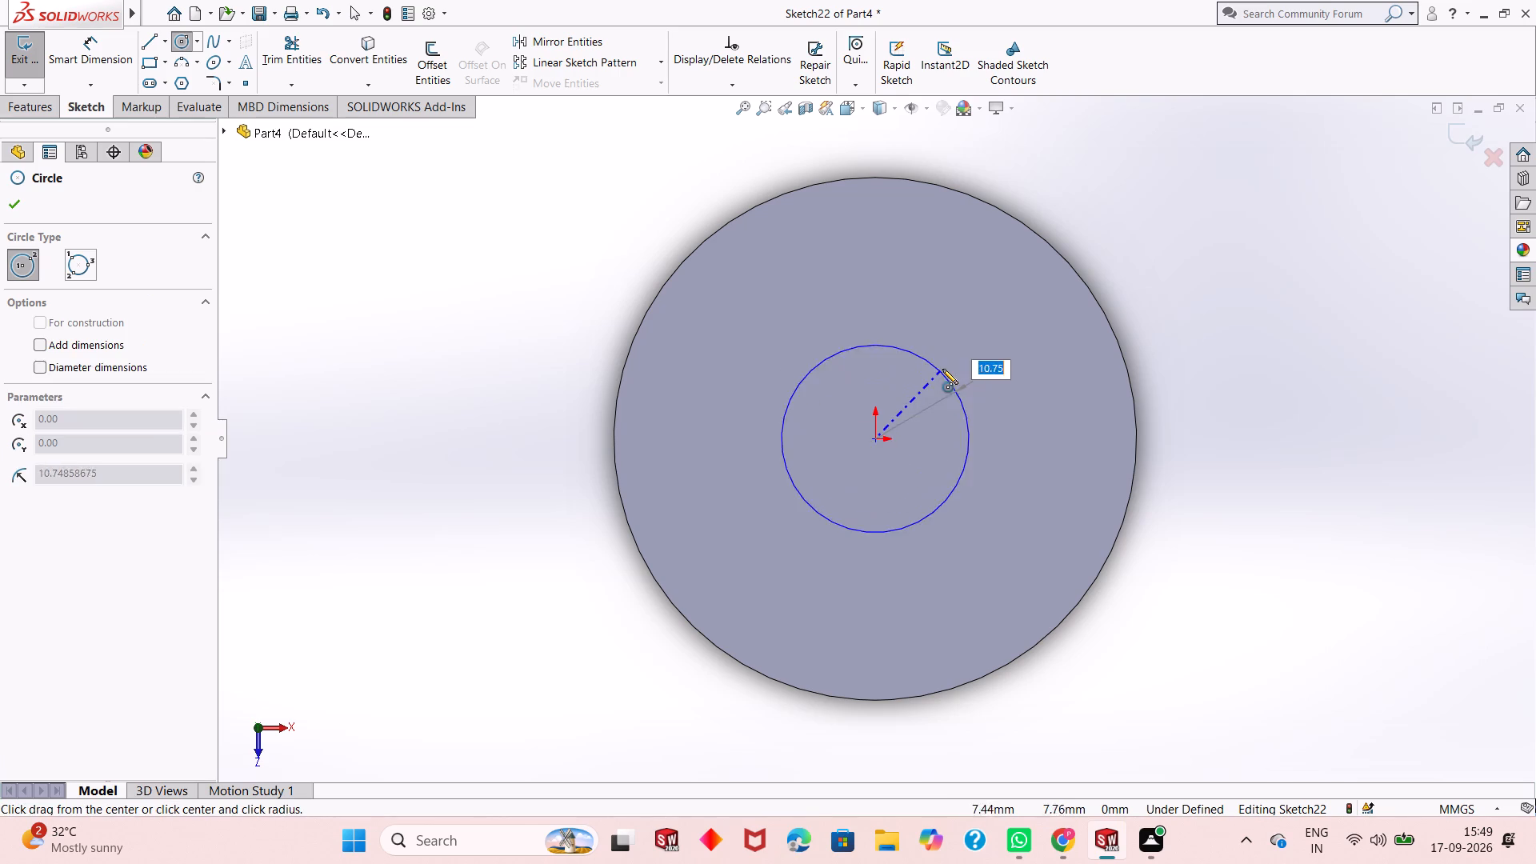
left_click(942, 369)
right_click(942, 369)
left_click(1003, 386)
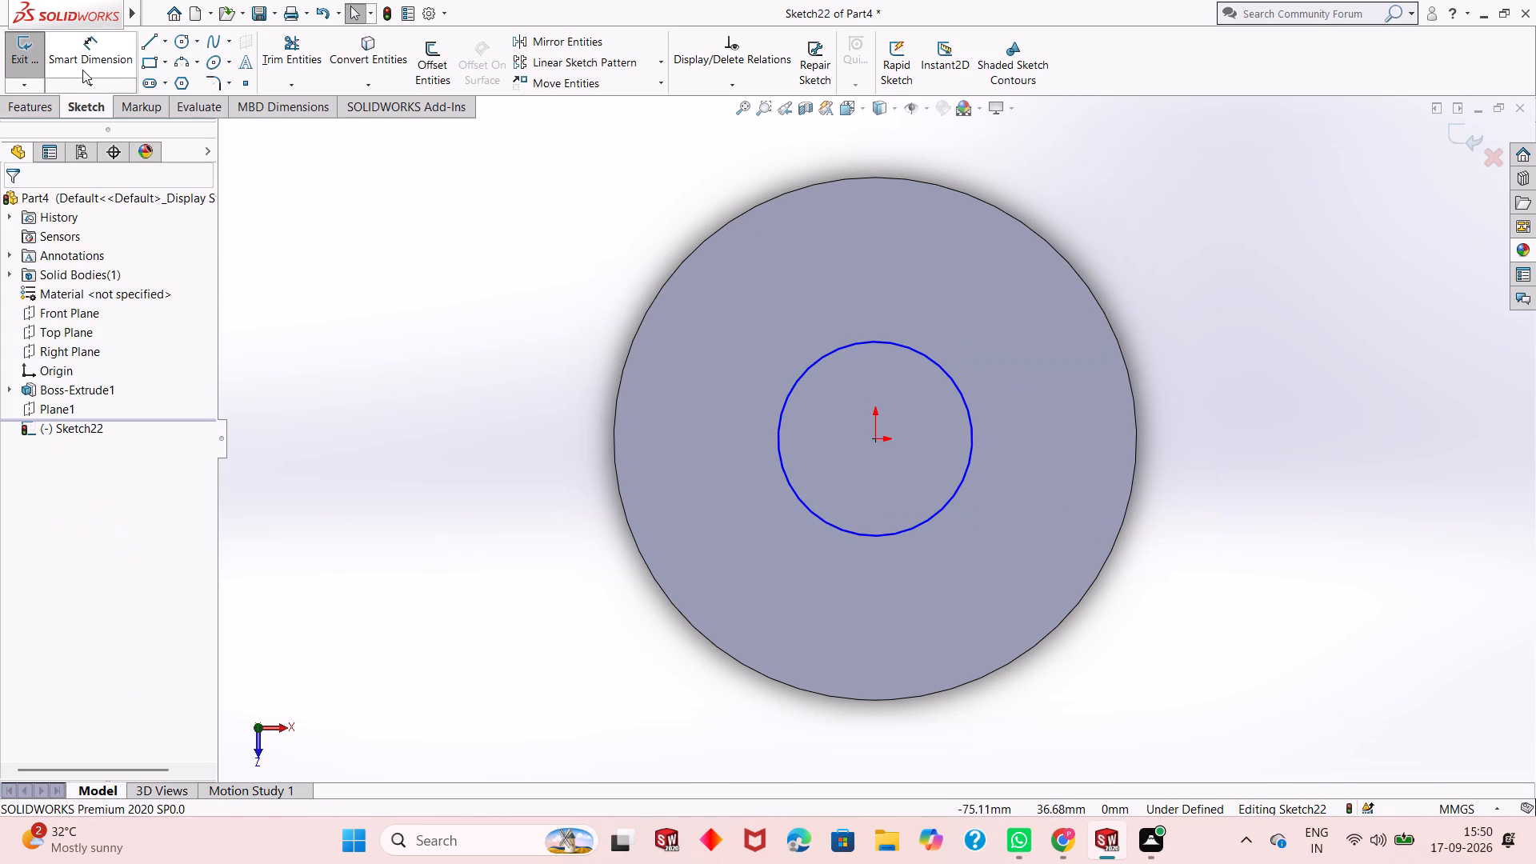
Dimension the circle's diameter to 30 mm.
left_click(82, 70)
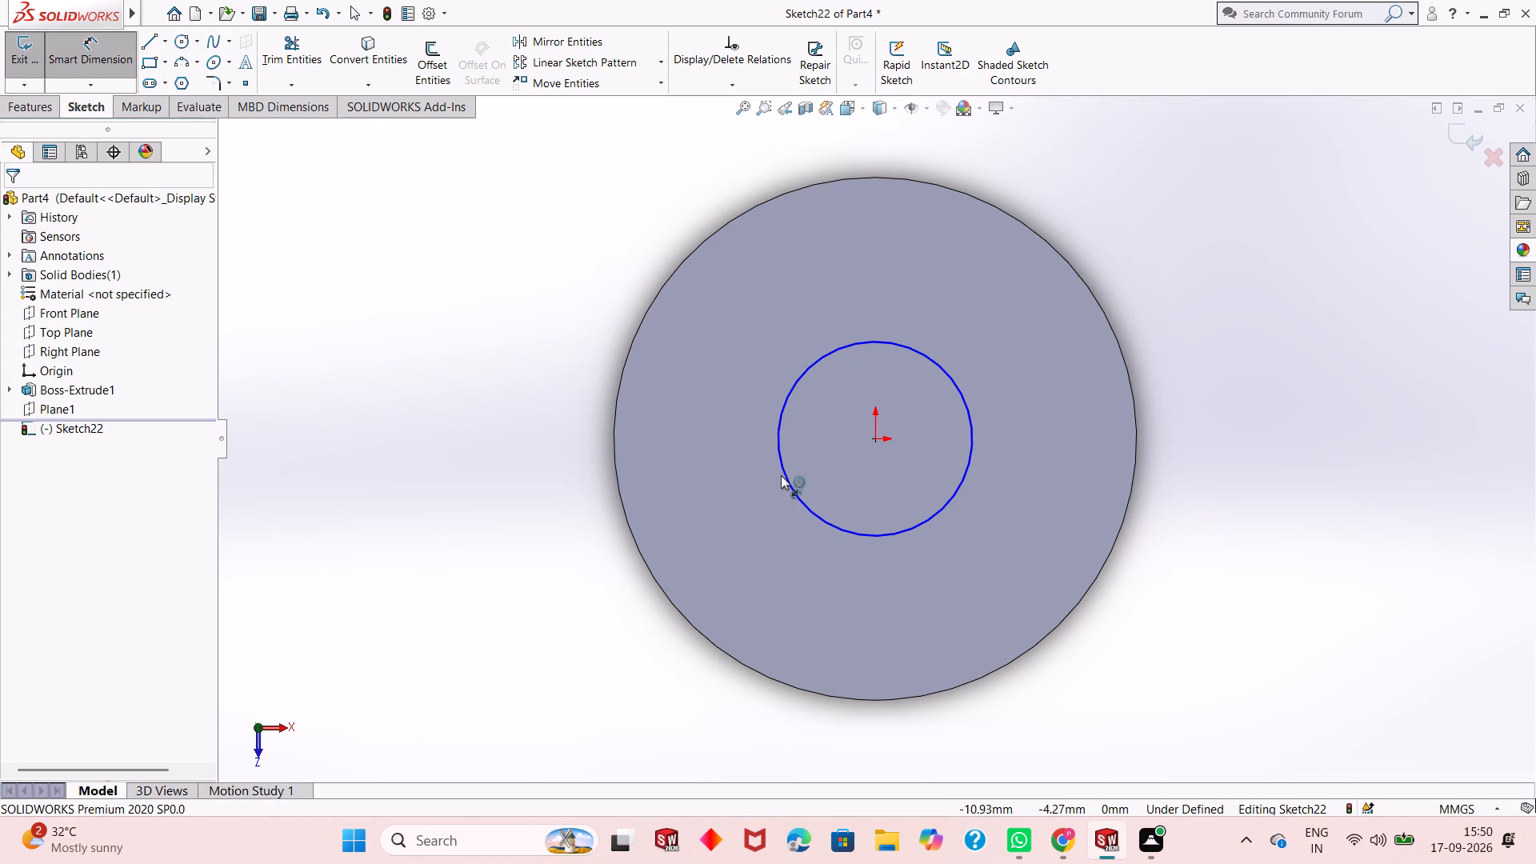
left_click(782, 474)
left_click(556, 586)
type("30")
key("Return")
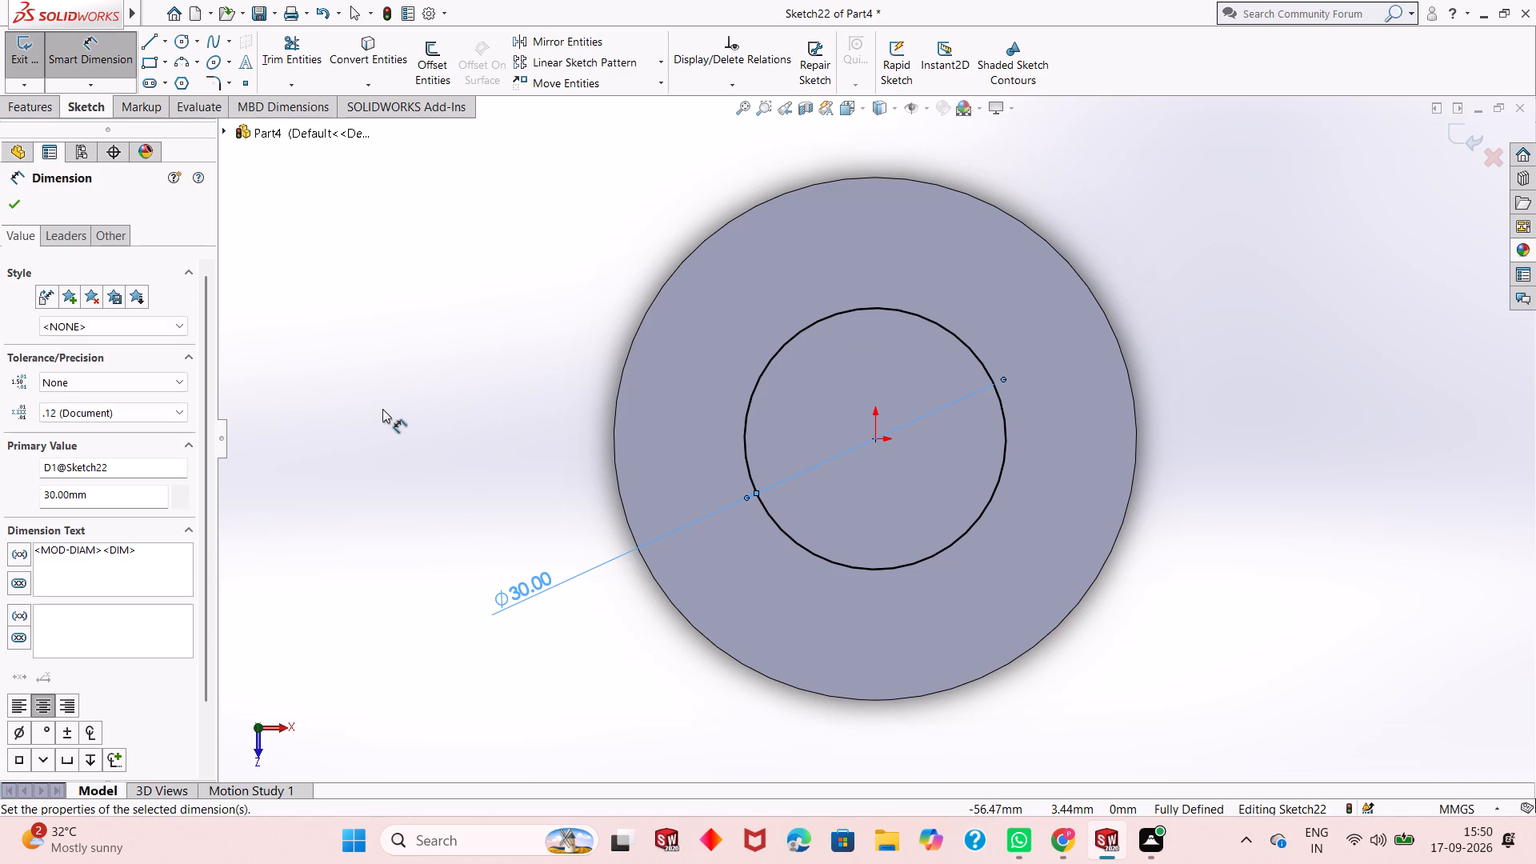
right_click(382, 409)
left_click(446, 455)
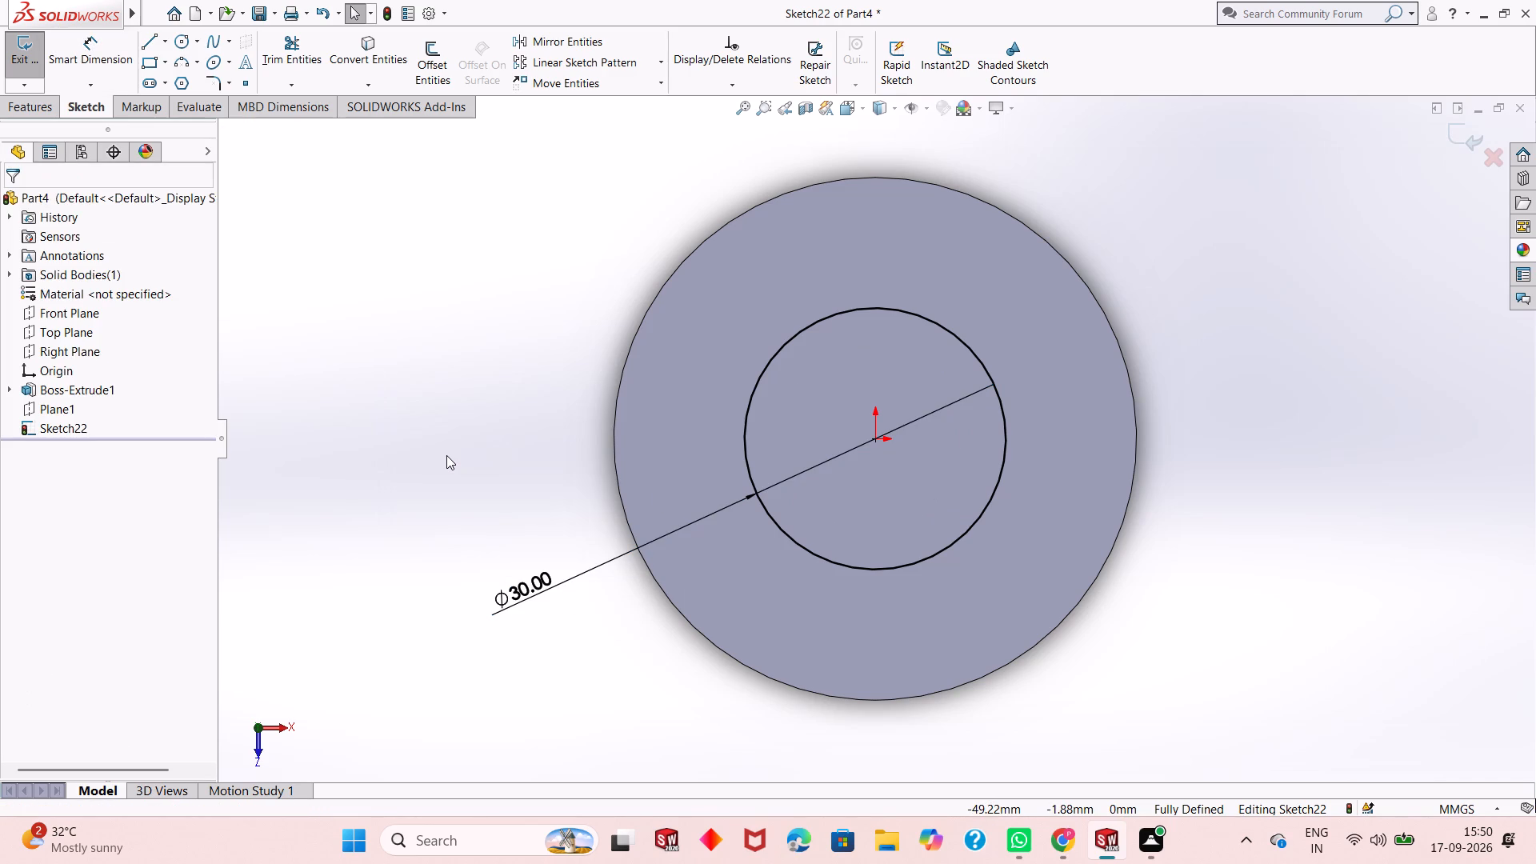
Extrude the 30 mm circle as a blind 40 mm boss upward from the disc, merged with it.
left_click(31, 109)
left_click(34, 83)
middle_click_drag(858, 598, 874, 574)
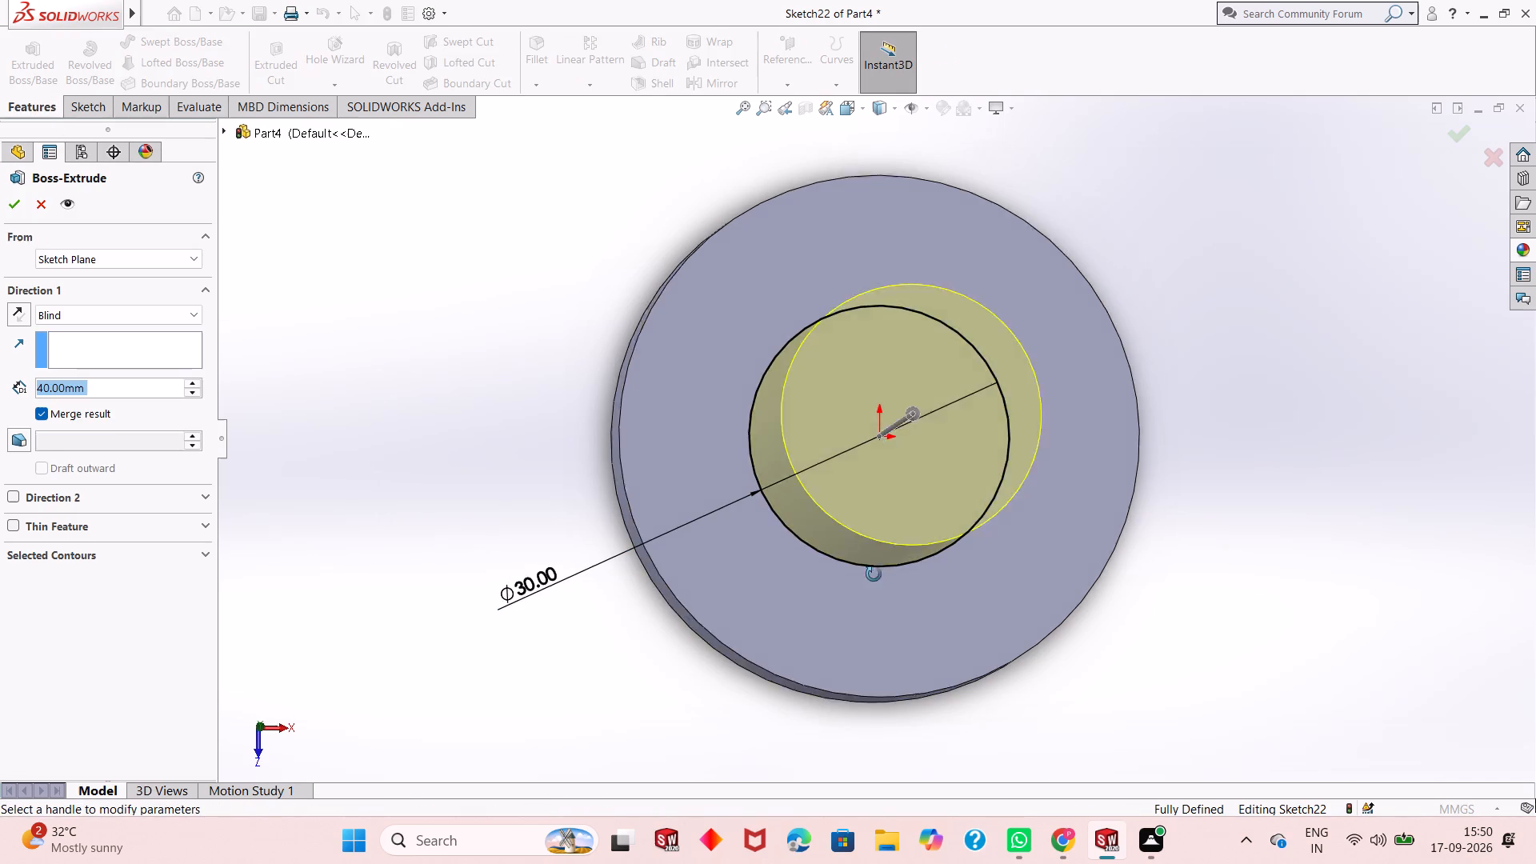
middle_click_drag(874, 574, 863, 441)
scroll(863, 439, "up", 2)
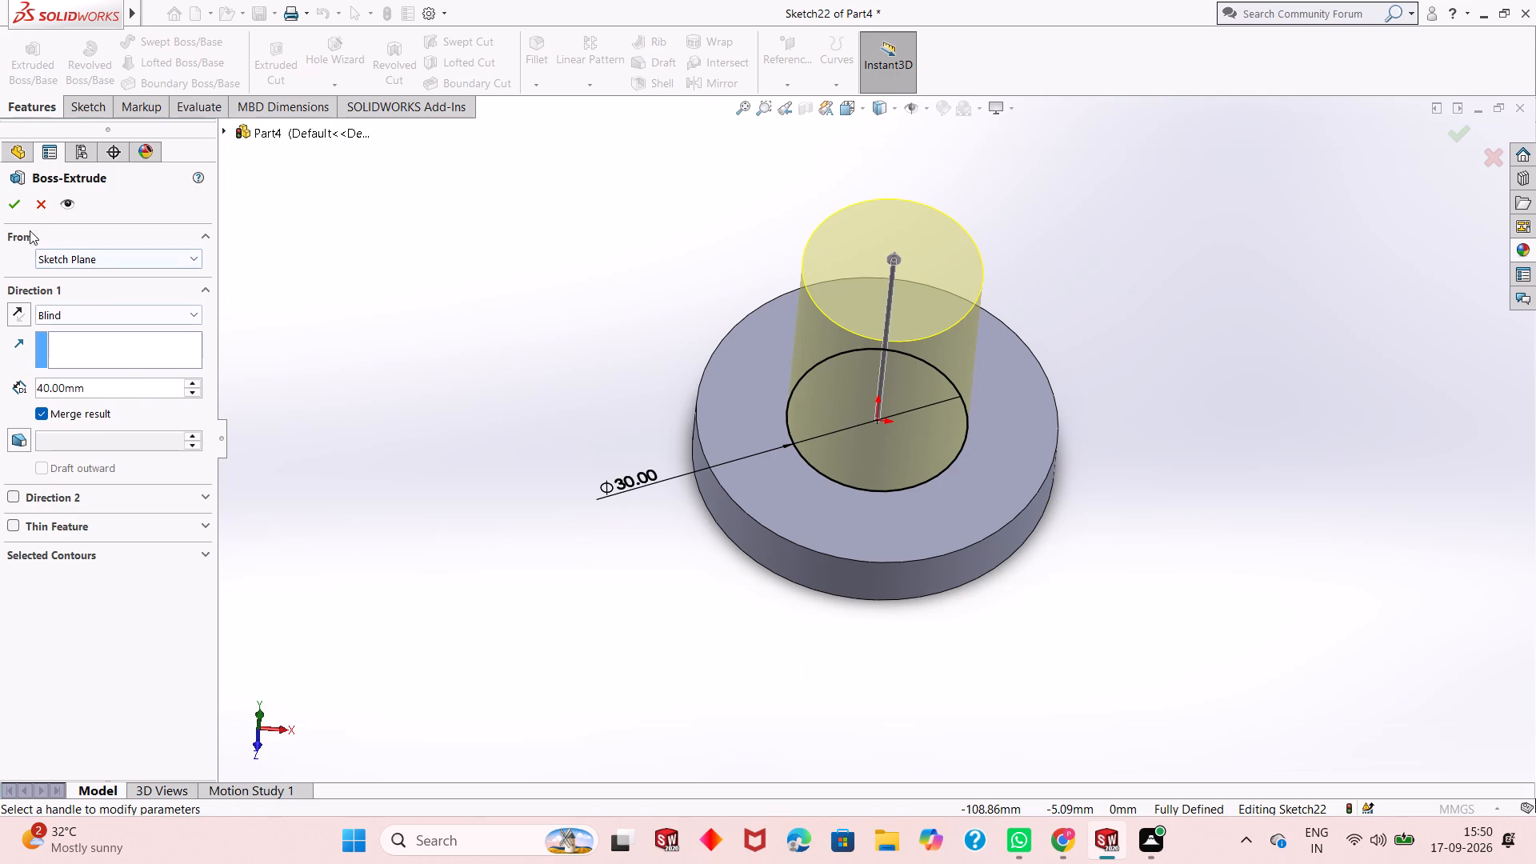
left_click(17, 213)
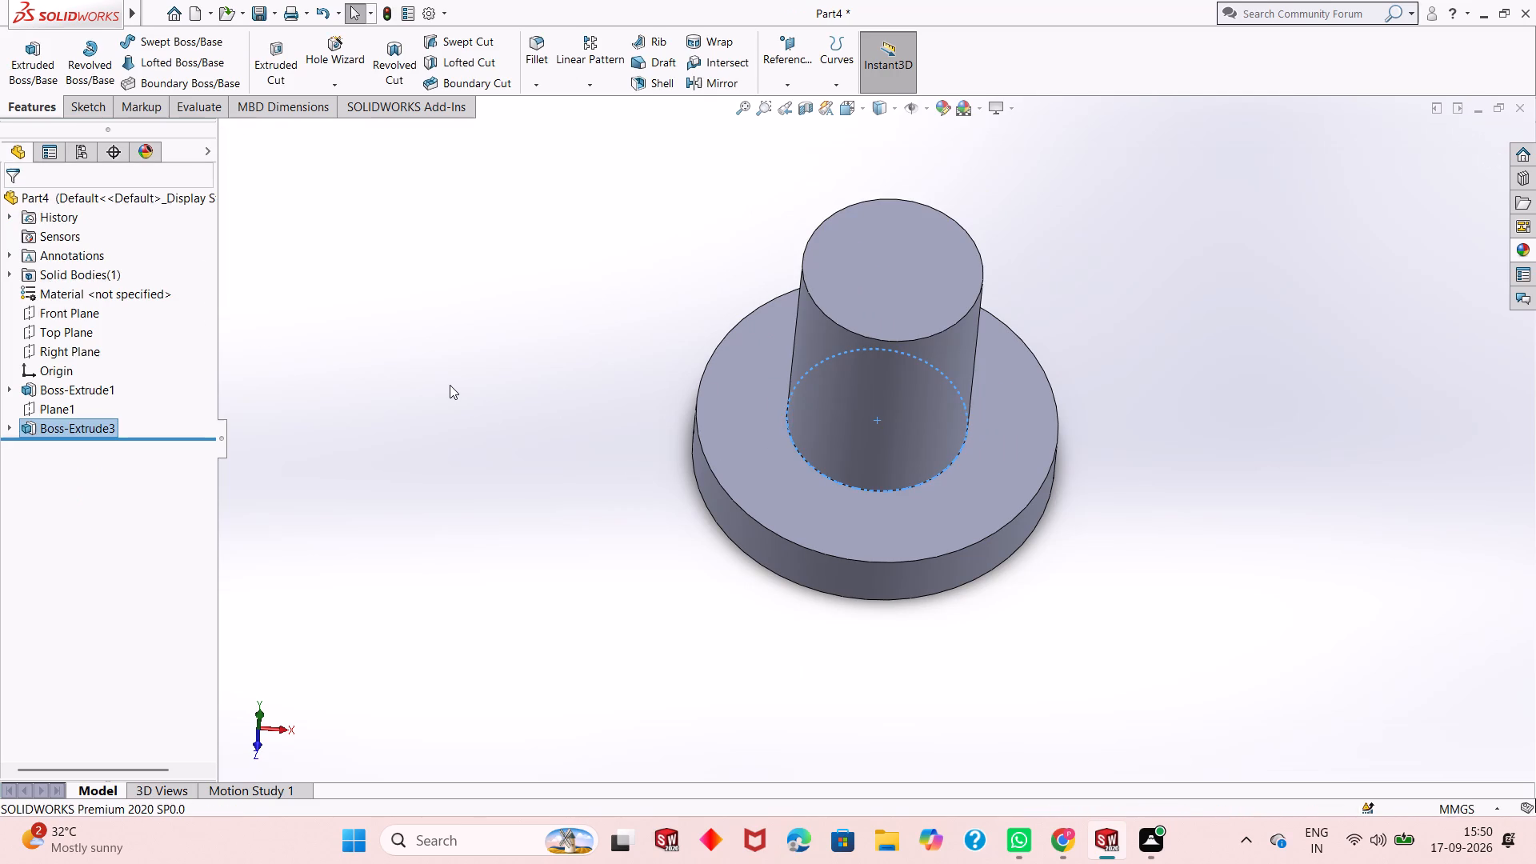
Start a sketch on the disc's top face around the boss and draw an origin-centred circle of about 22 mm radius.
left_click(457, 389)
scroll(772, 448, "up", 3)
scroll(987, 376, "down", 1)
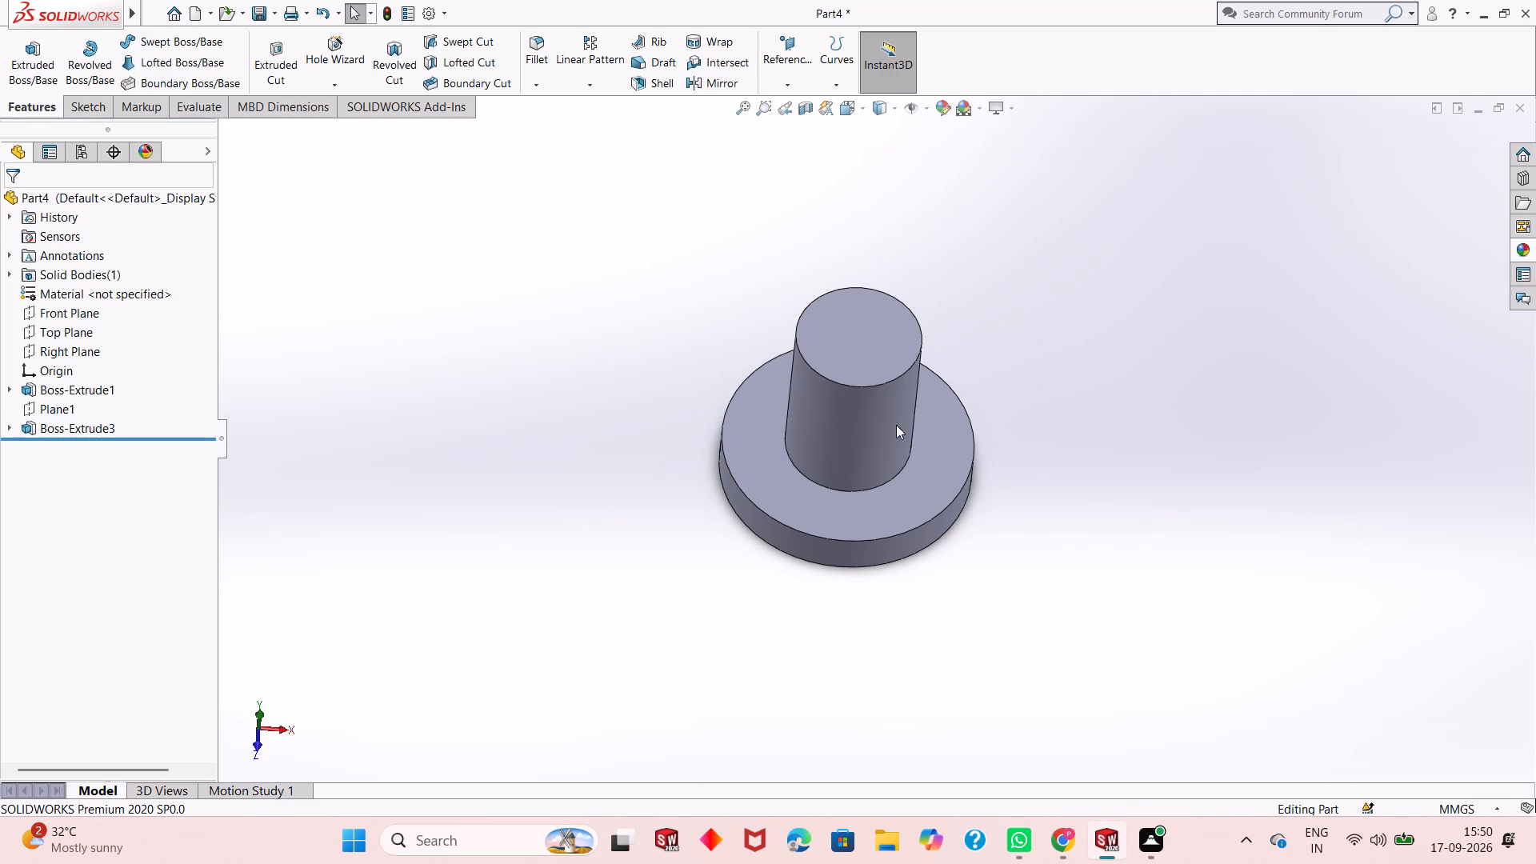
middle_click_drag(874, 450, 861, 370)
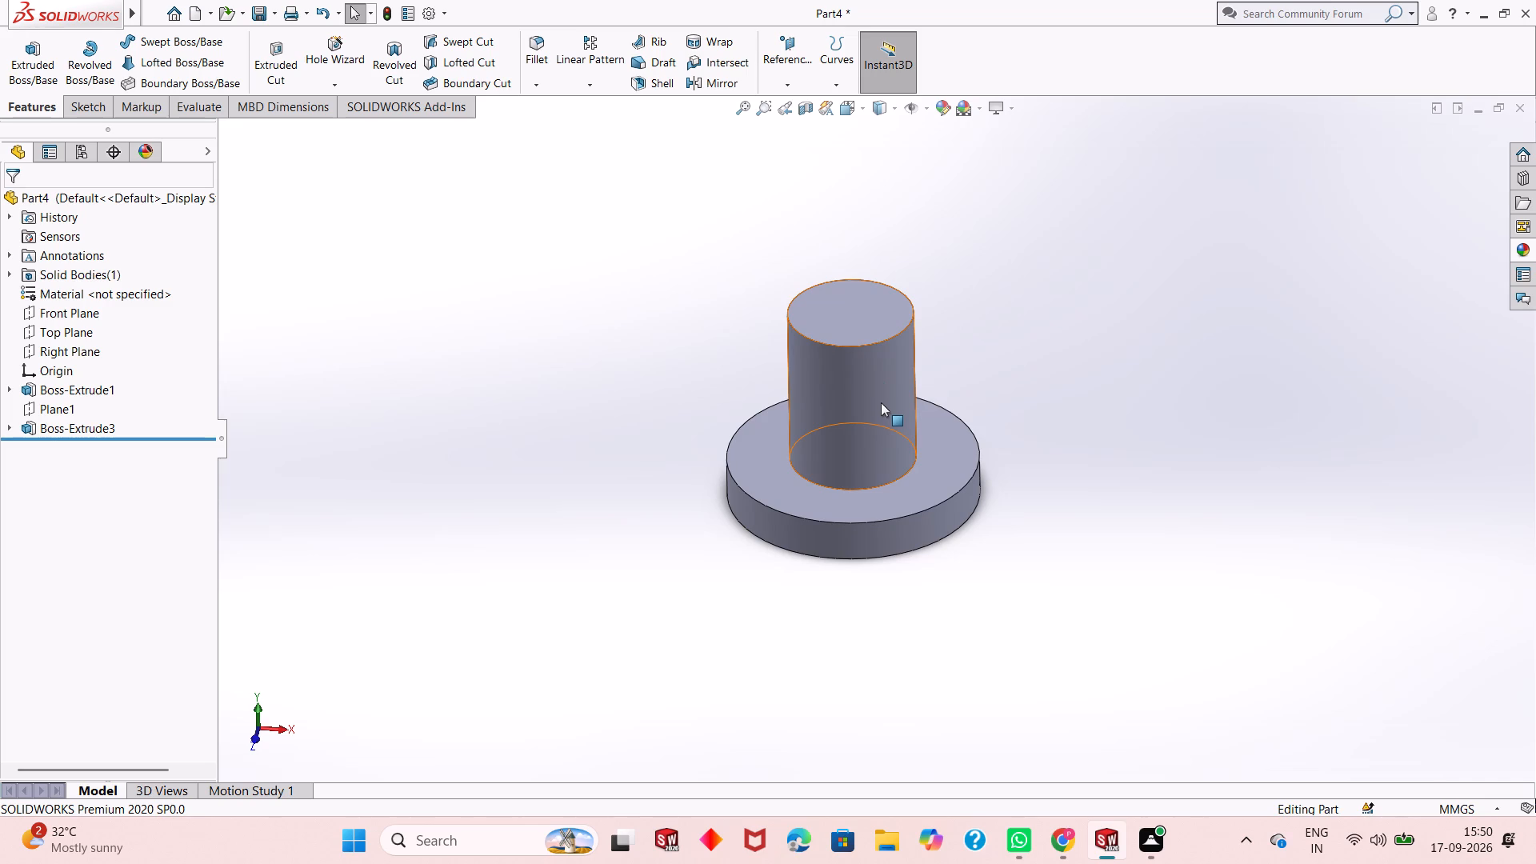
middle_click_drag(881, 403, 883, 435)
left_click(958, 443)
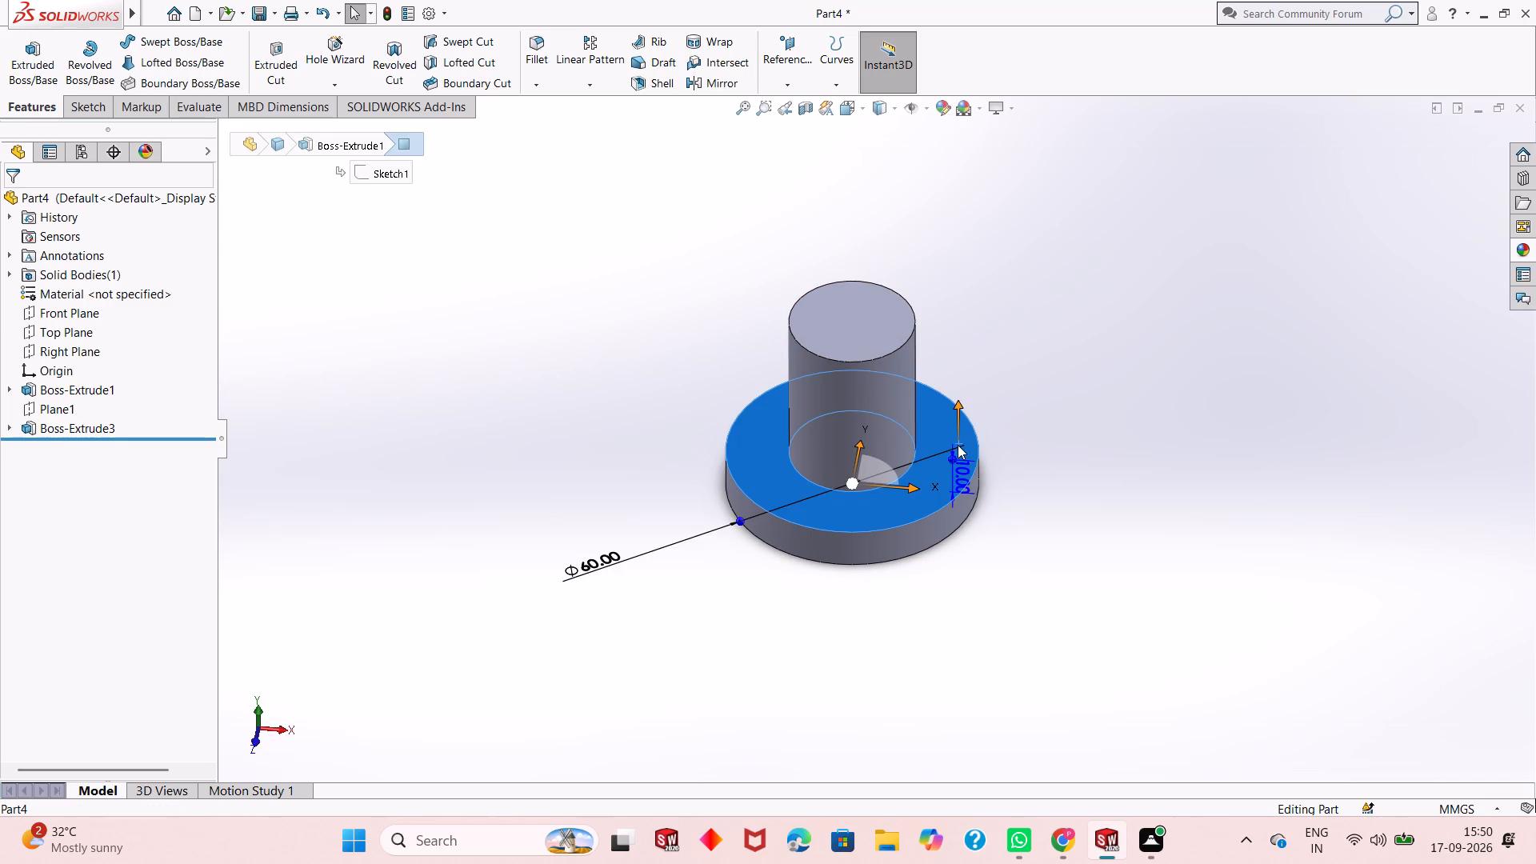
left_click(1026, 398)
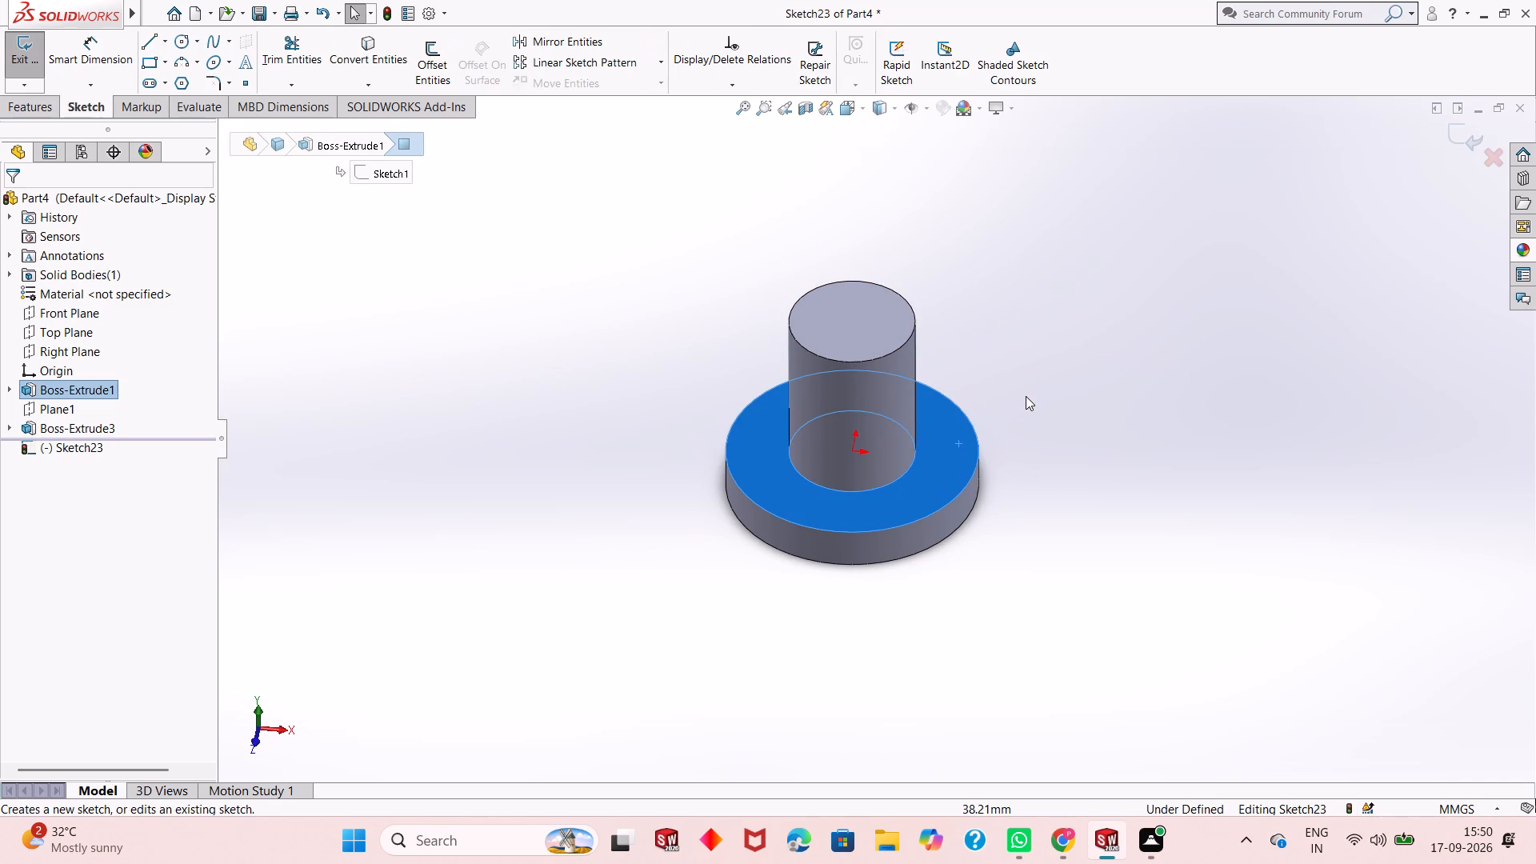
key("ctrl+8")
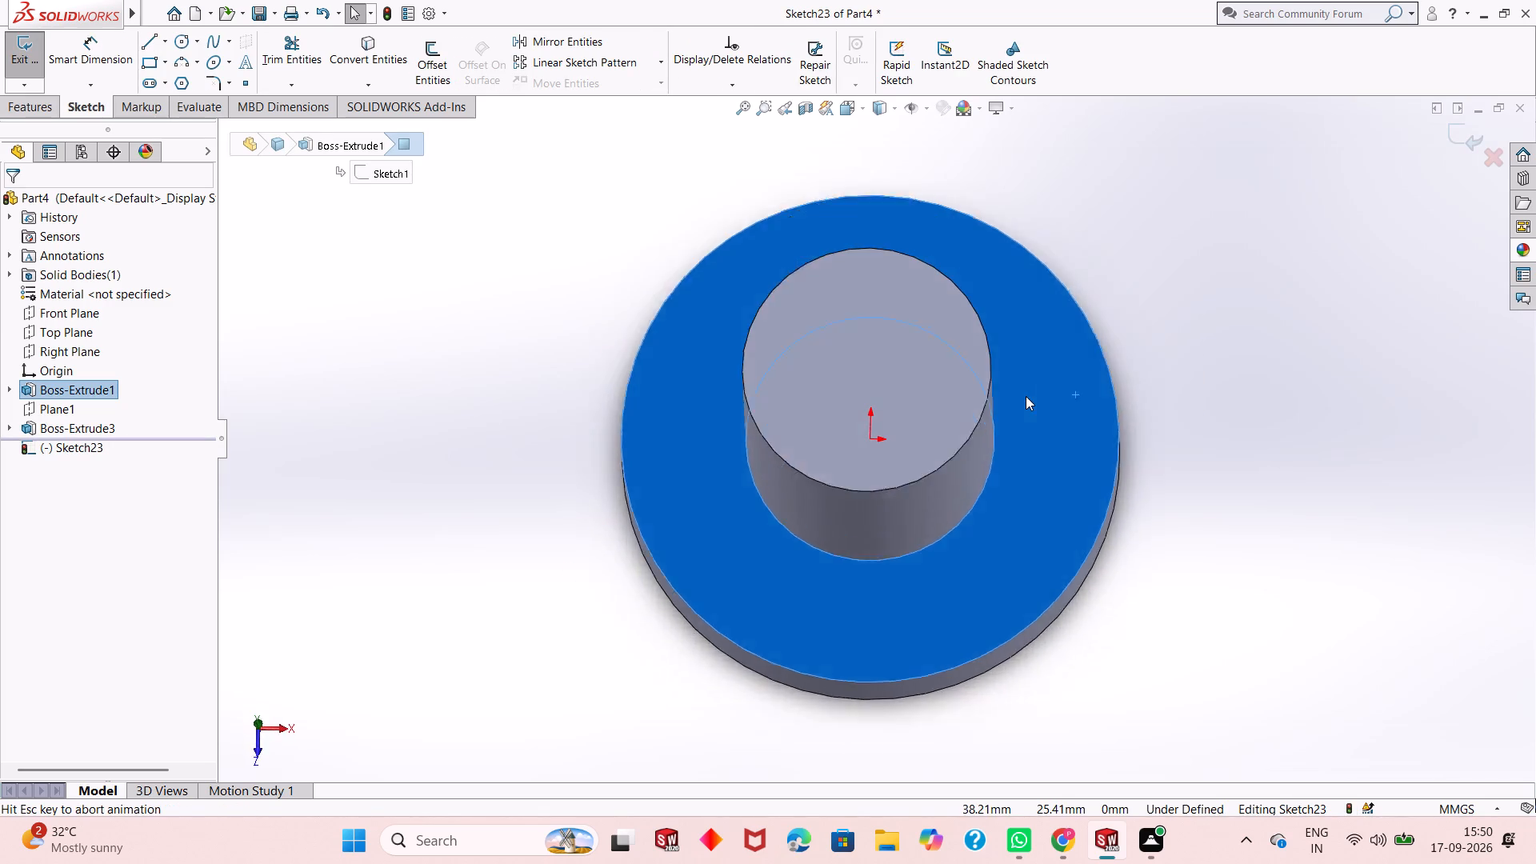
key("Escape")
scroll(938, 443, "up", 1)
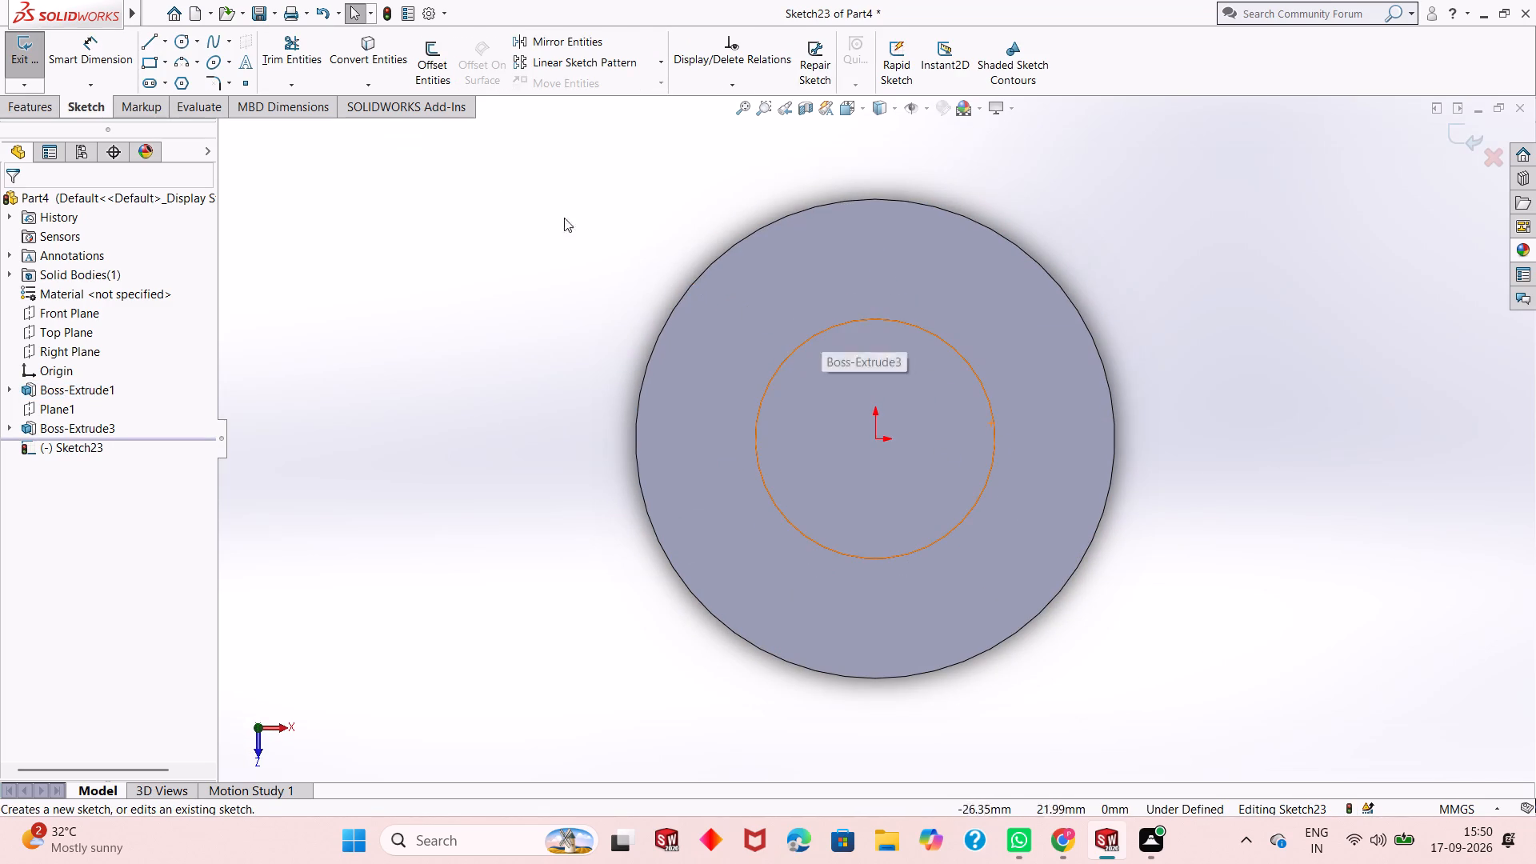
left_click(186, 42)
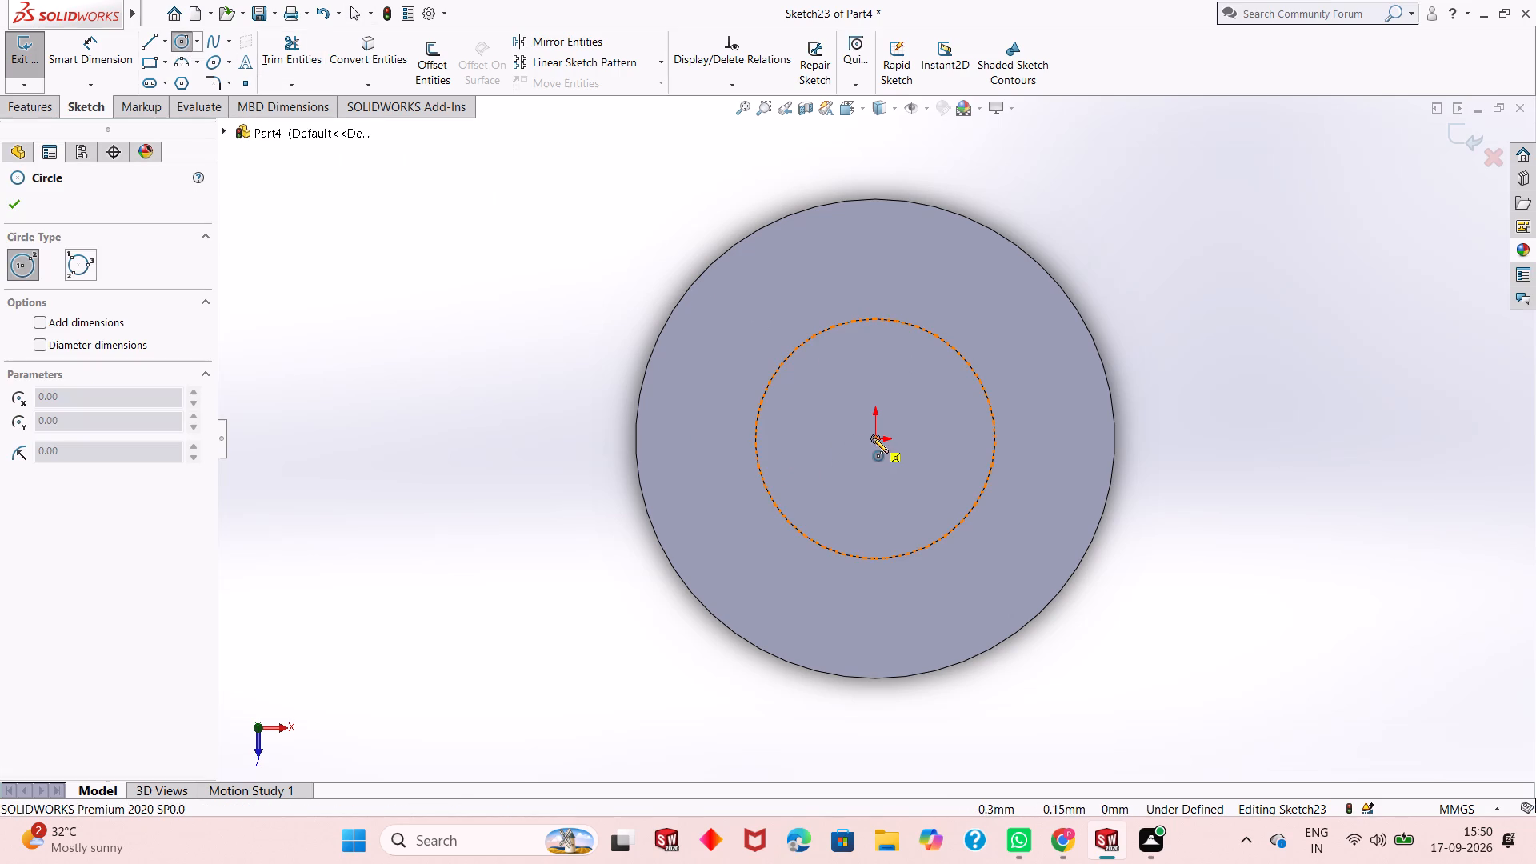
left_click(873, 438)
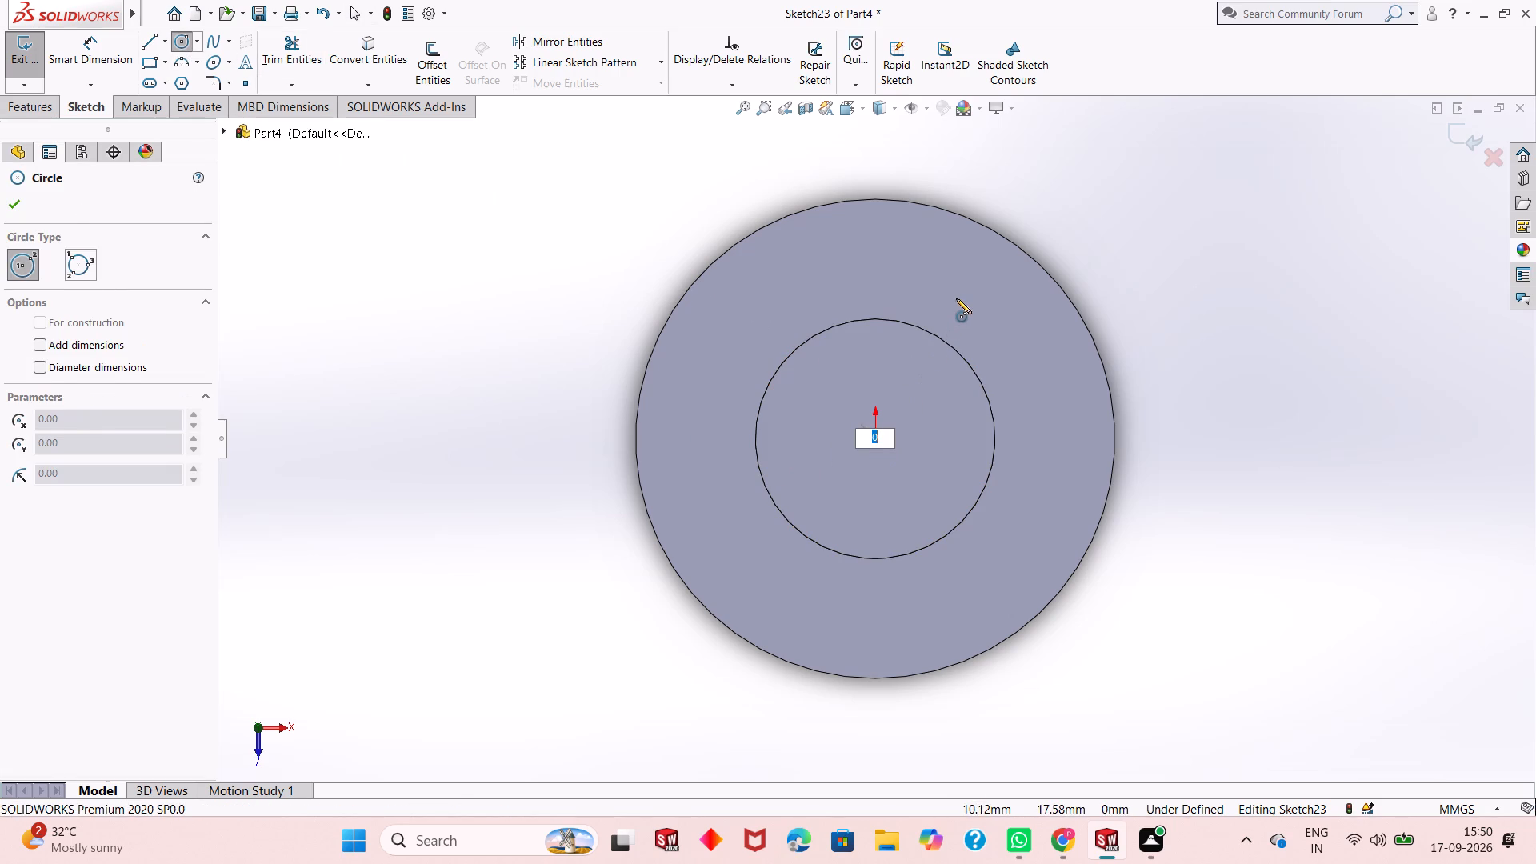
key("Escape")
left_click(183, 45)
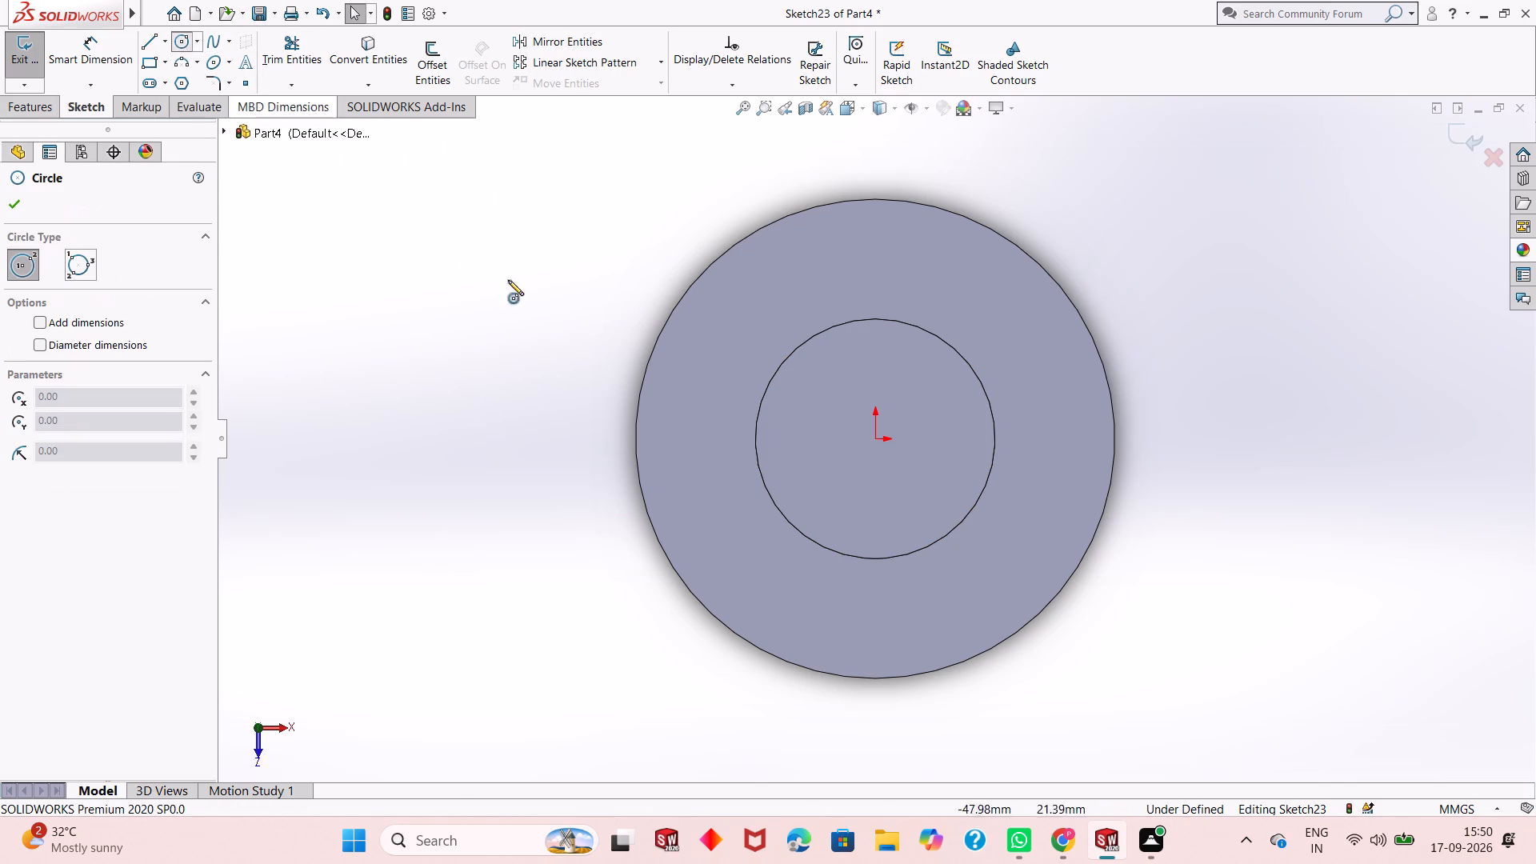
left_click(878, 442)
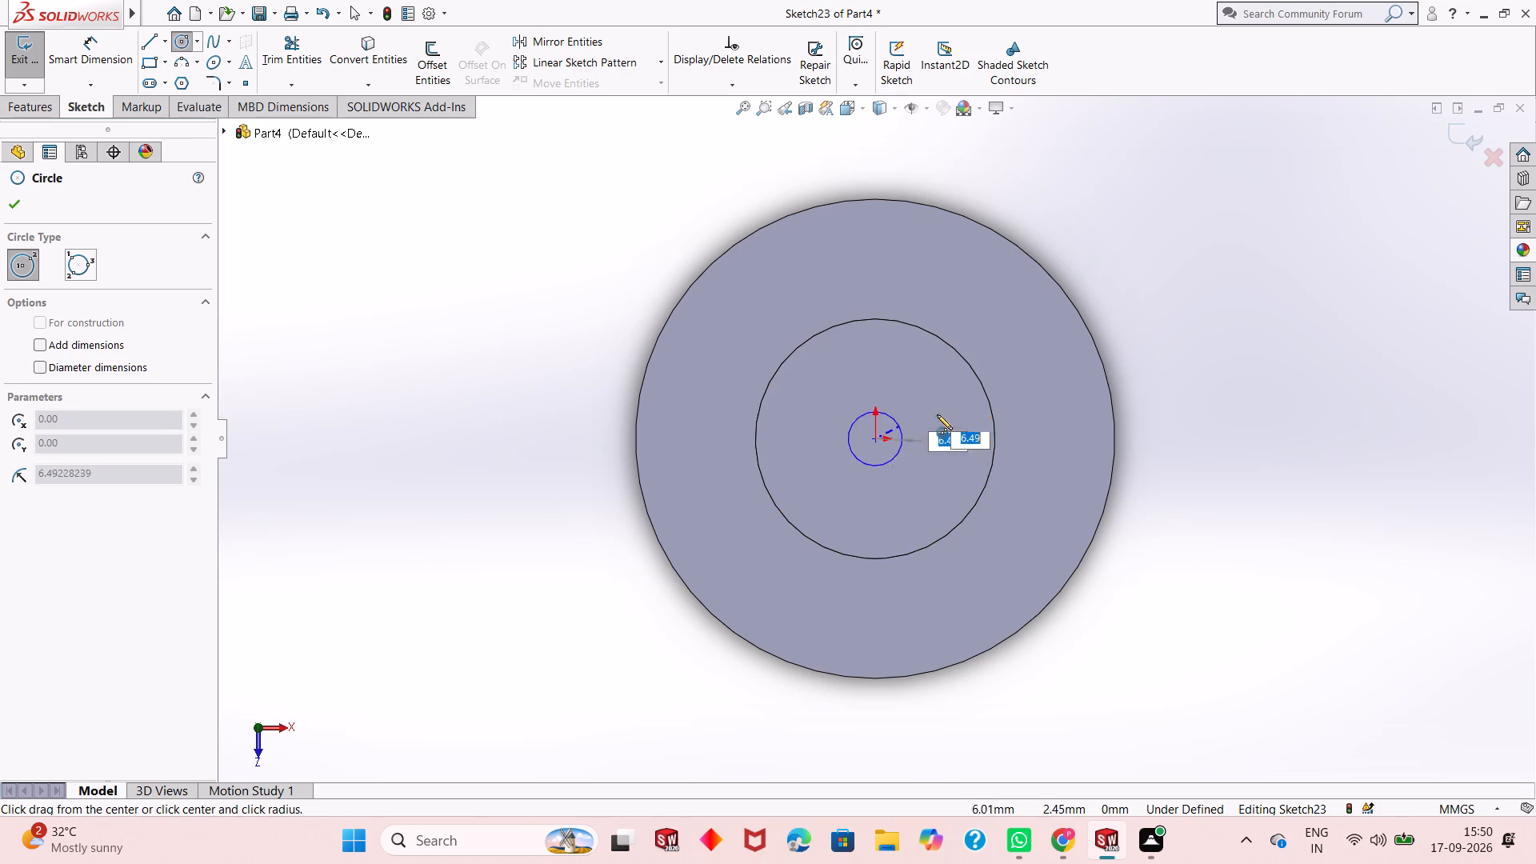
left_click(1036, 366)
right_click(1037, 366)
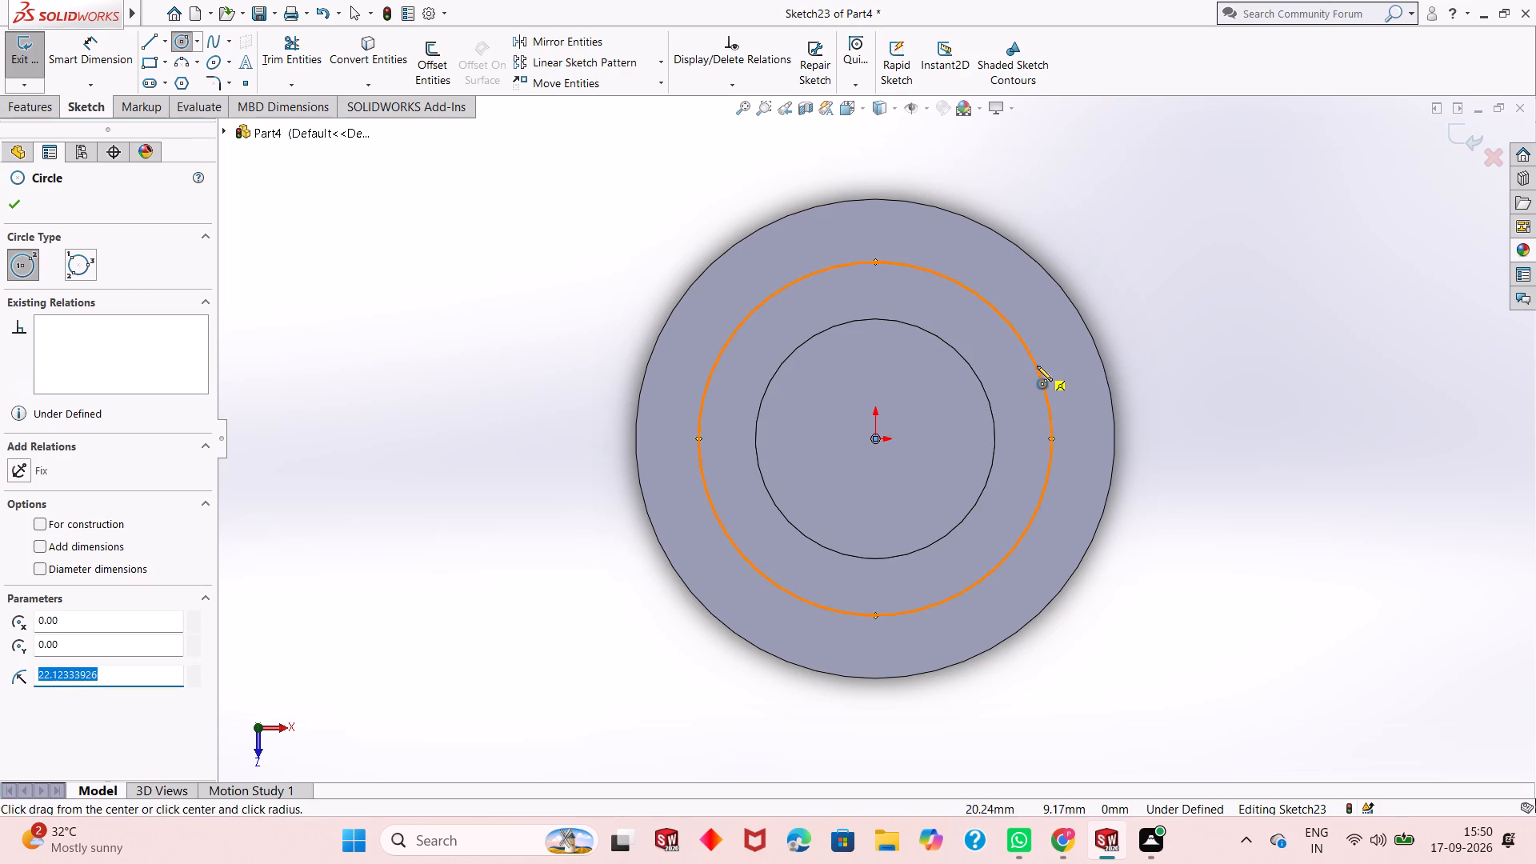
left_click(1073, 374)
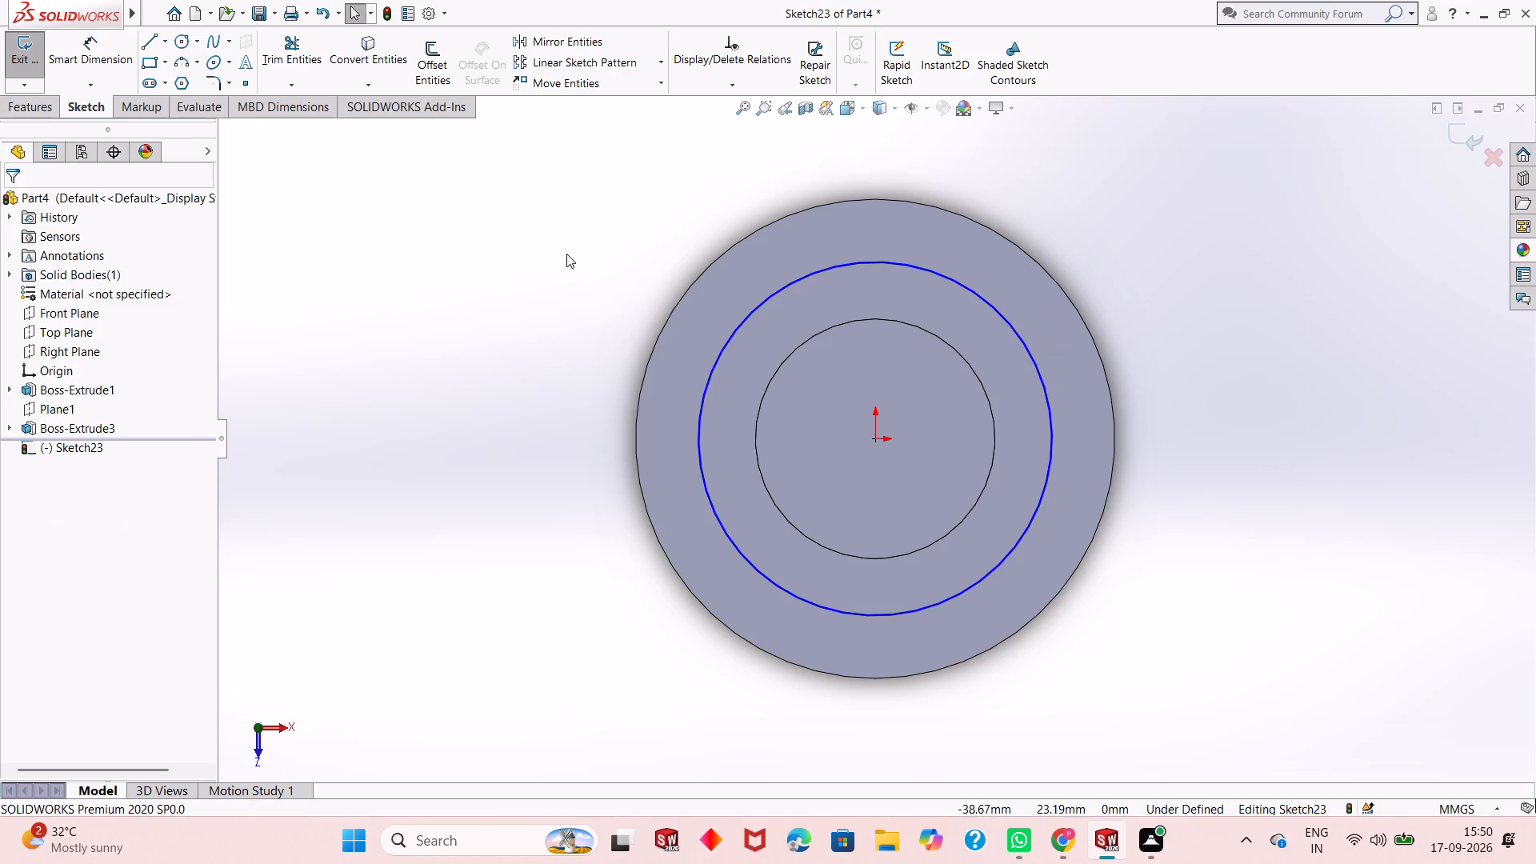
Dimension the new circle's diameter to 45 mm.
left_click(102, 57)
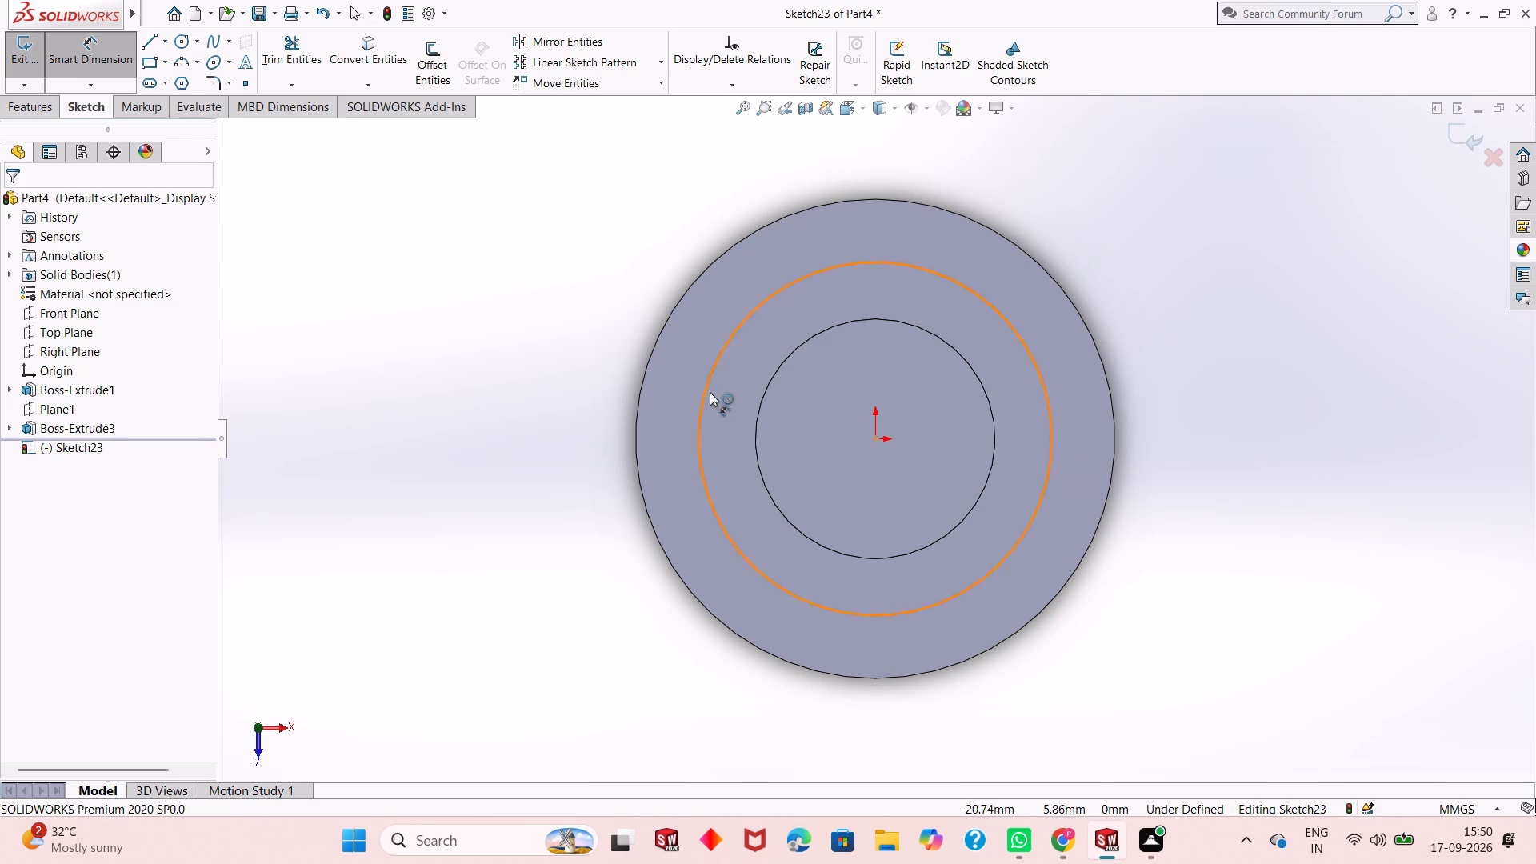
left_click(701, 399)
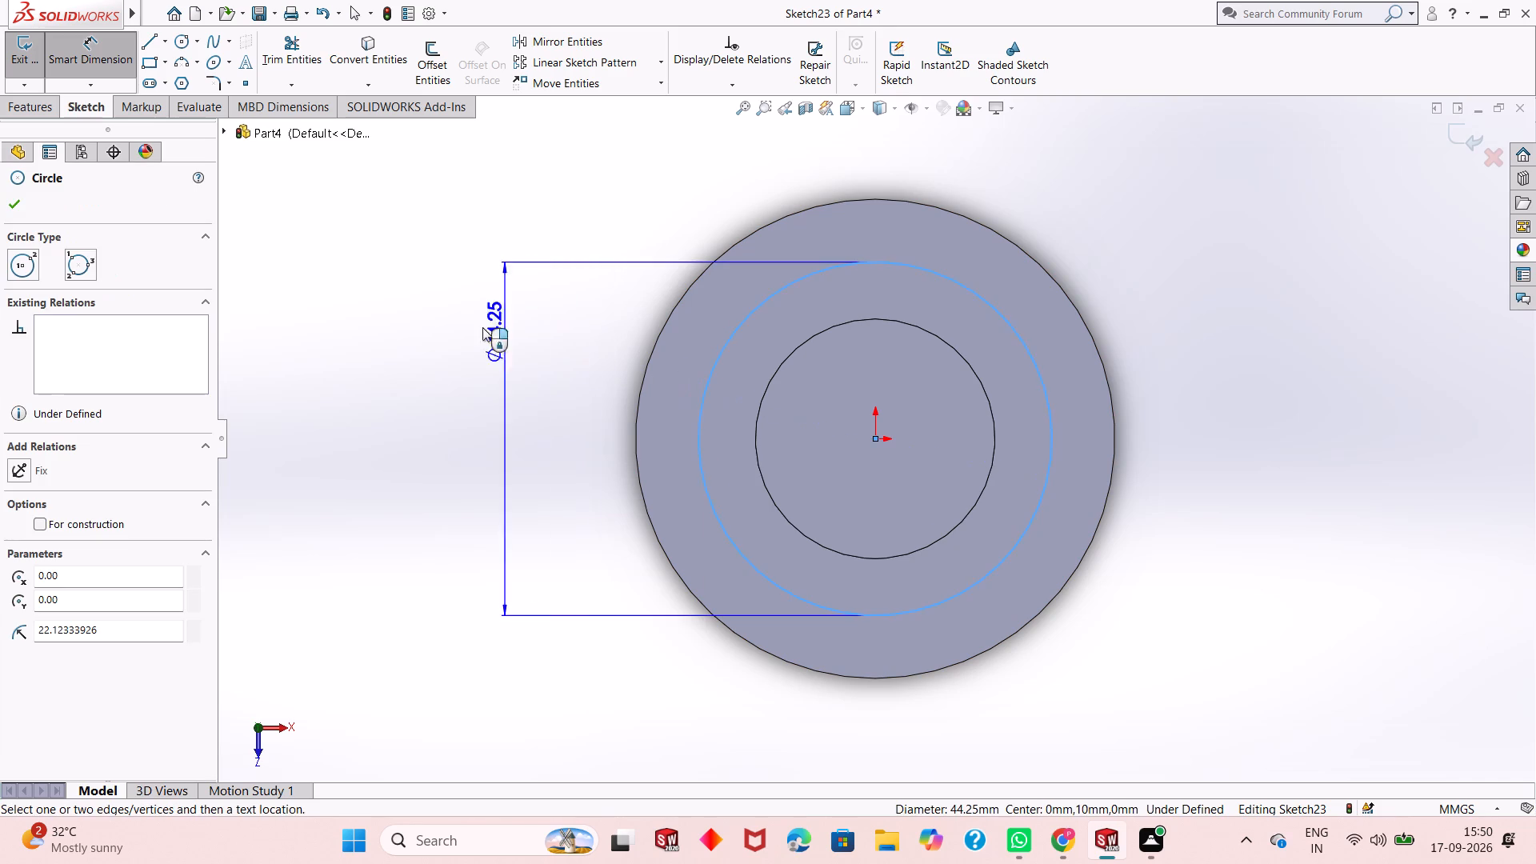
left_click(463, 209)
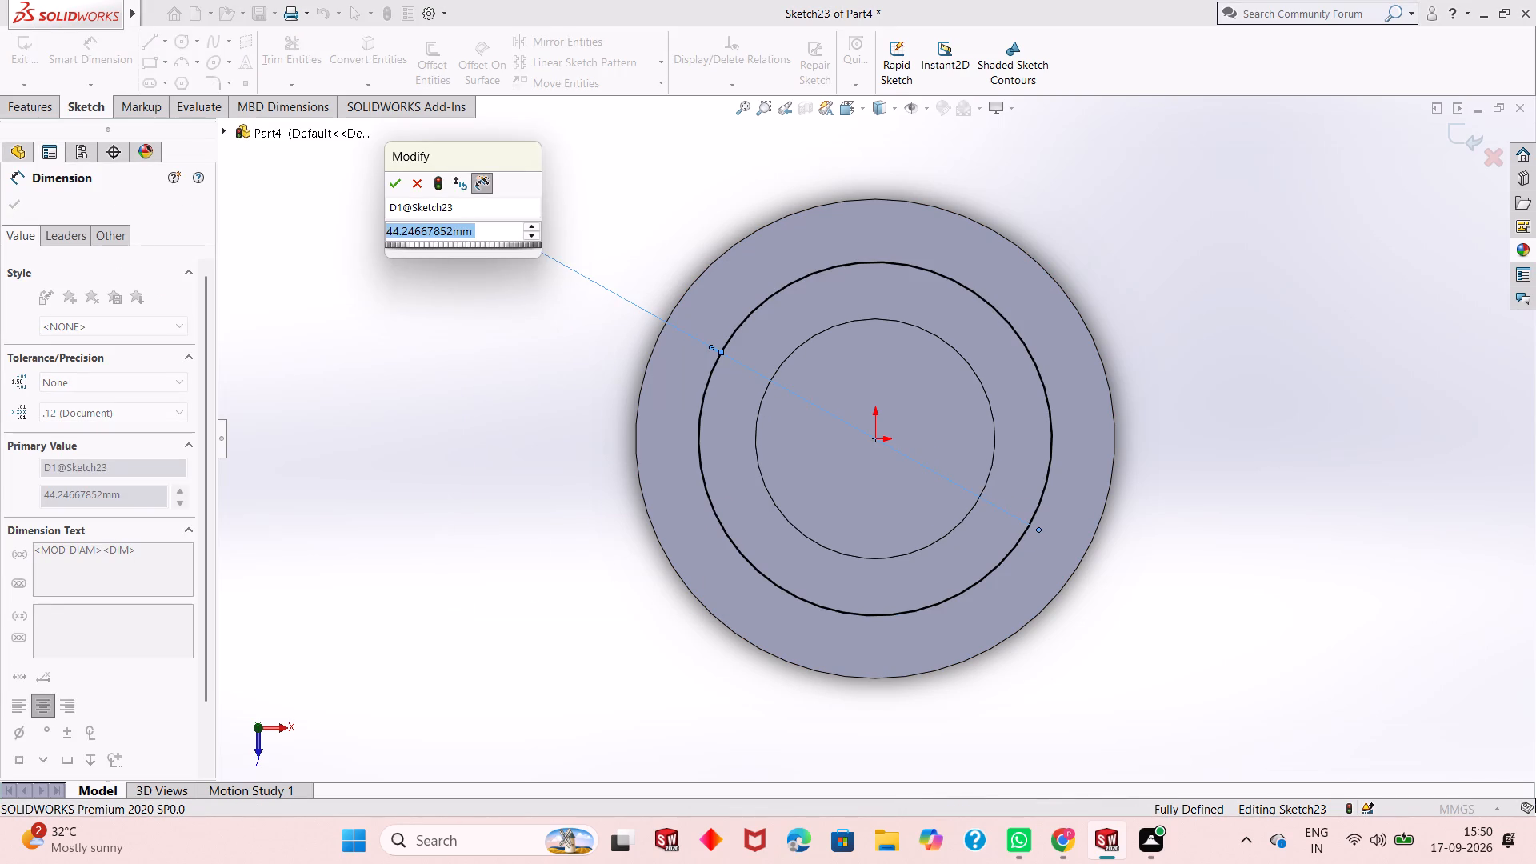
type("45")
key("Return")
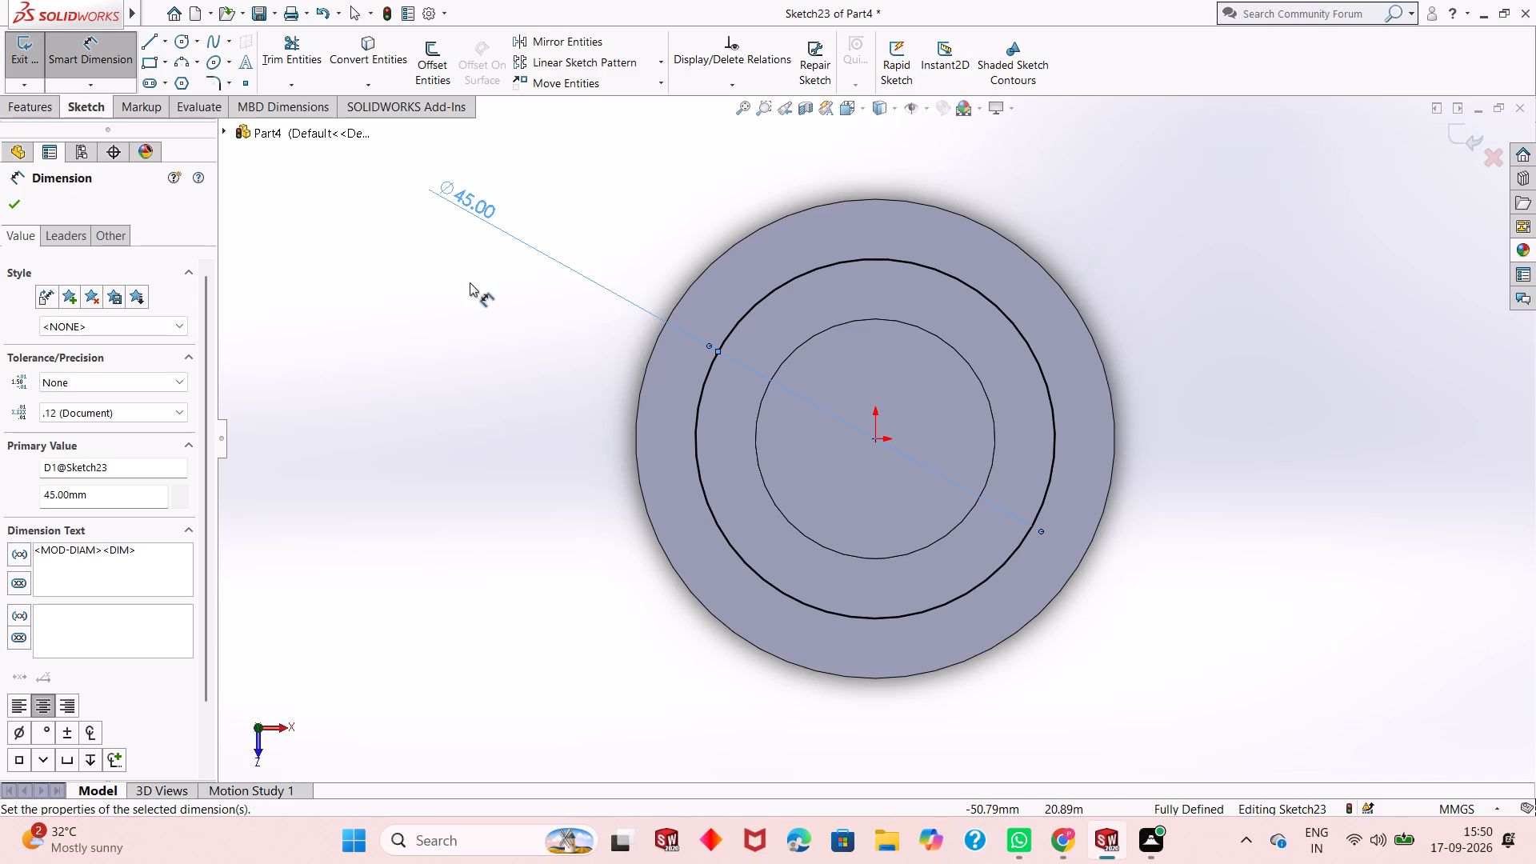
right_click(470, 293)
left_click(524, 350)
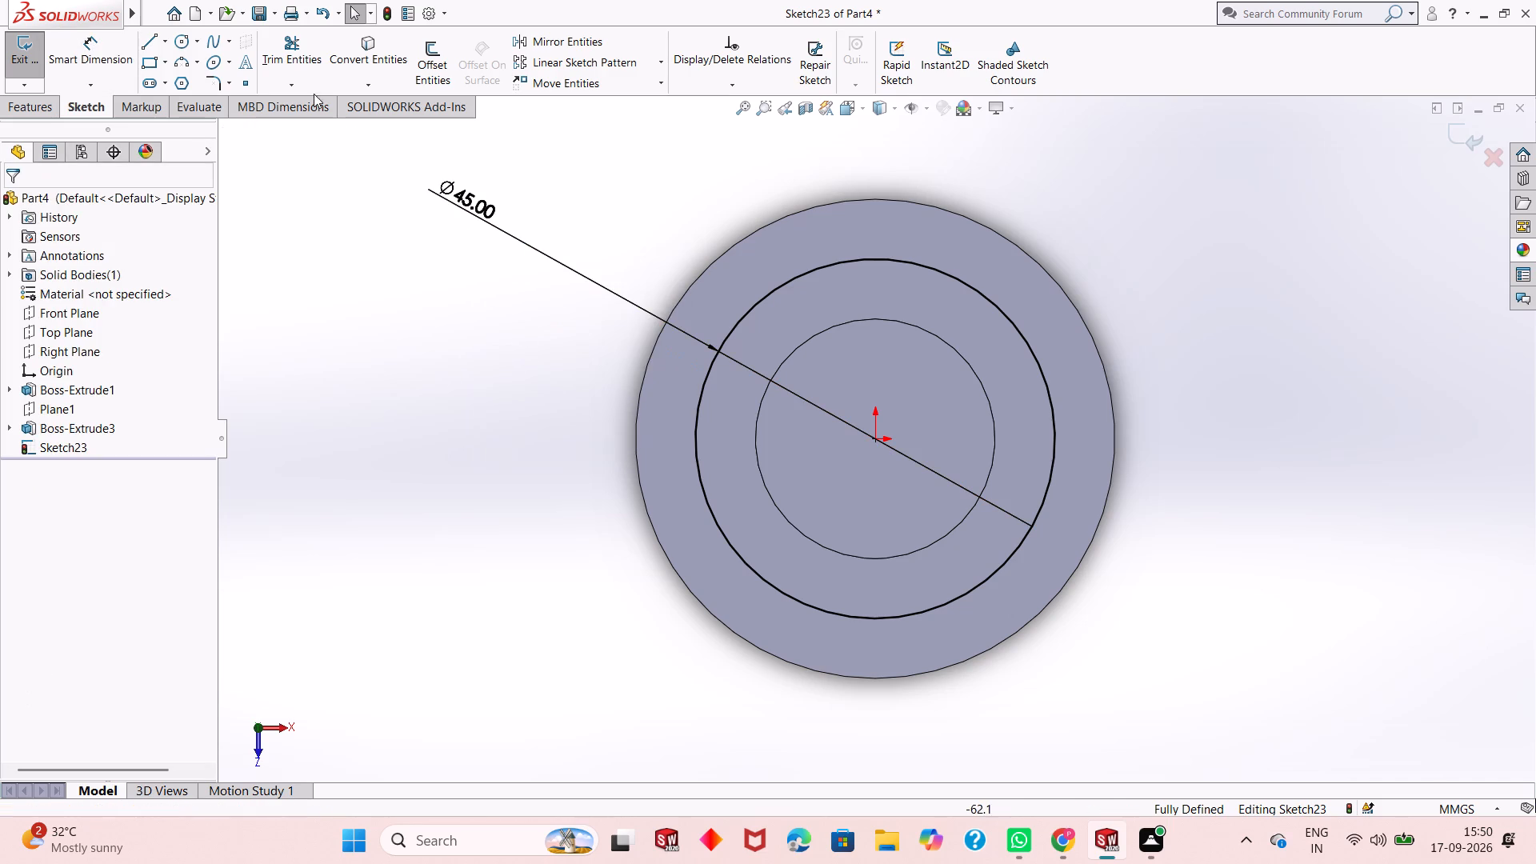
Draw a small circle of about 2.8 mm radius centred on the 45 mm circle, directly above the origin.
left_click(180, 47)
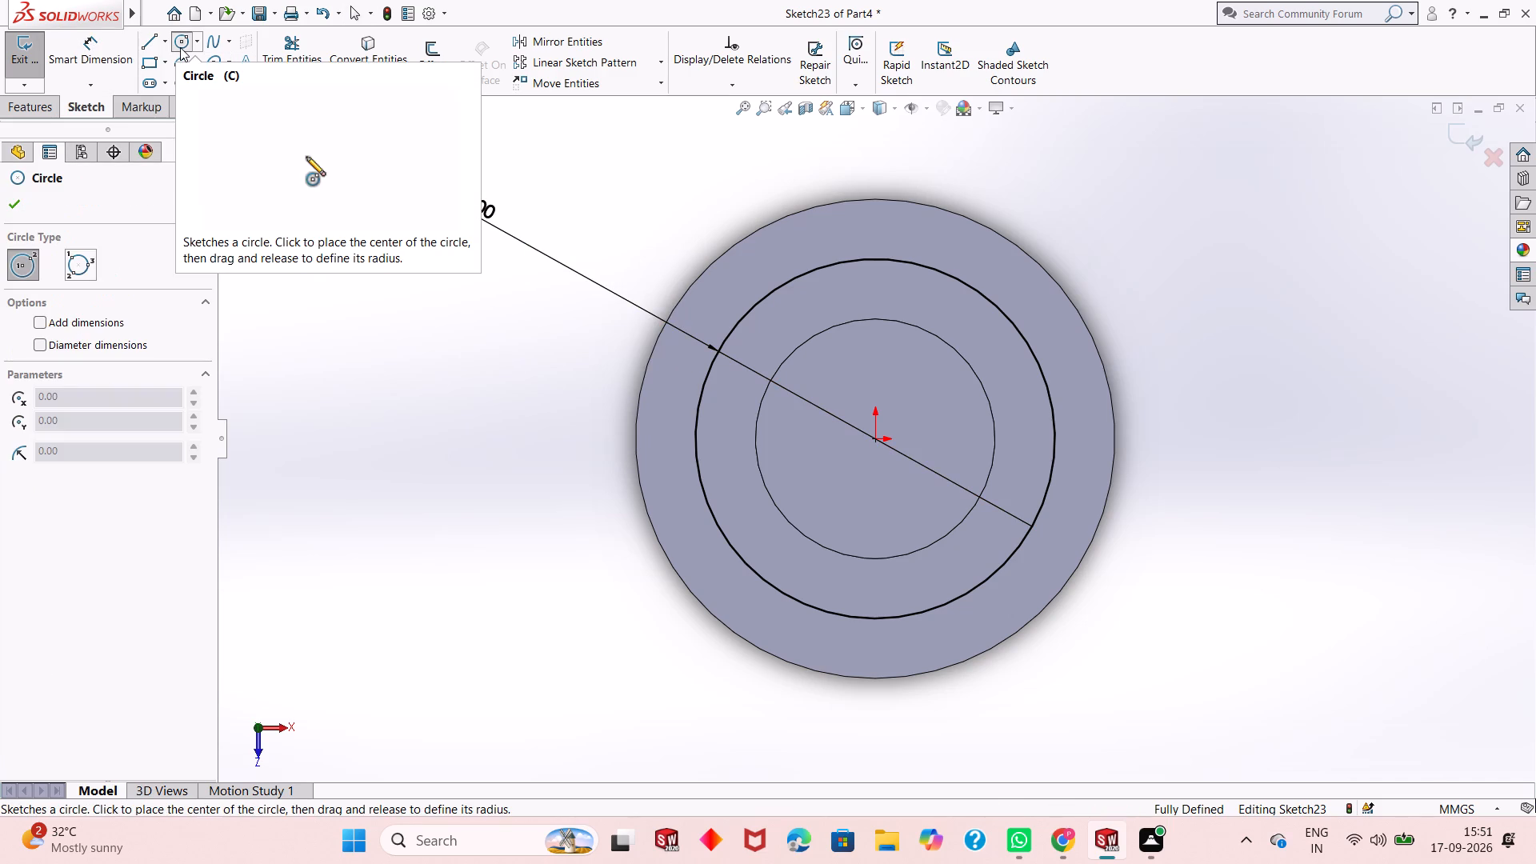
left_click(875, 260)
left_click(886, 240)
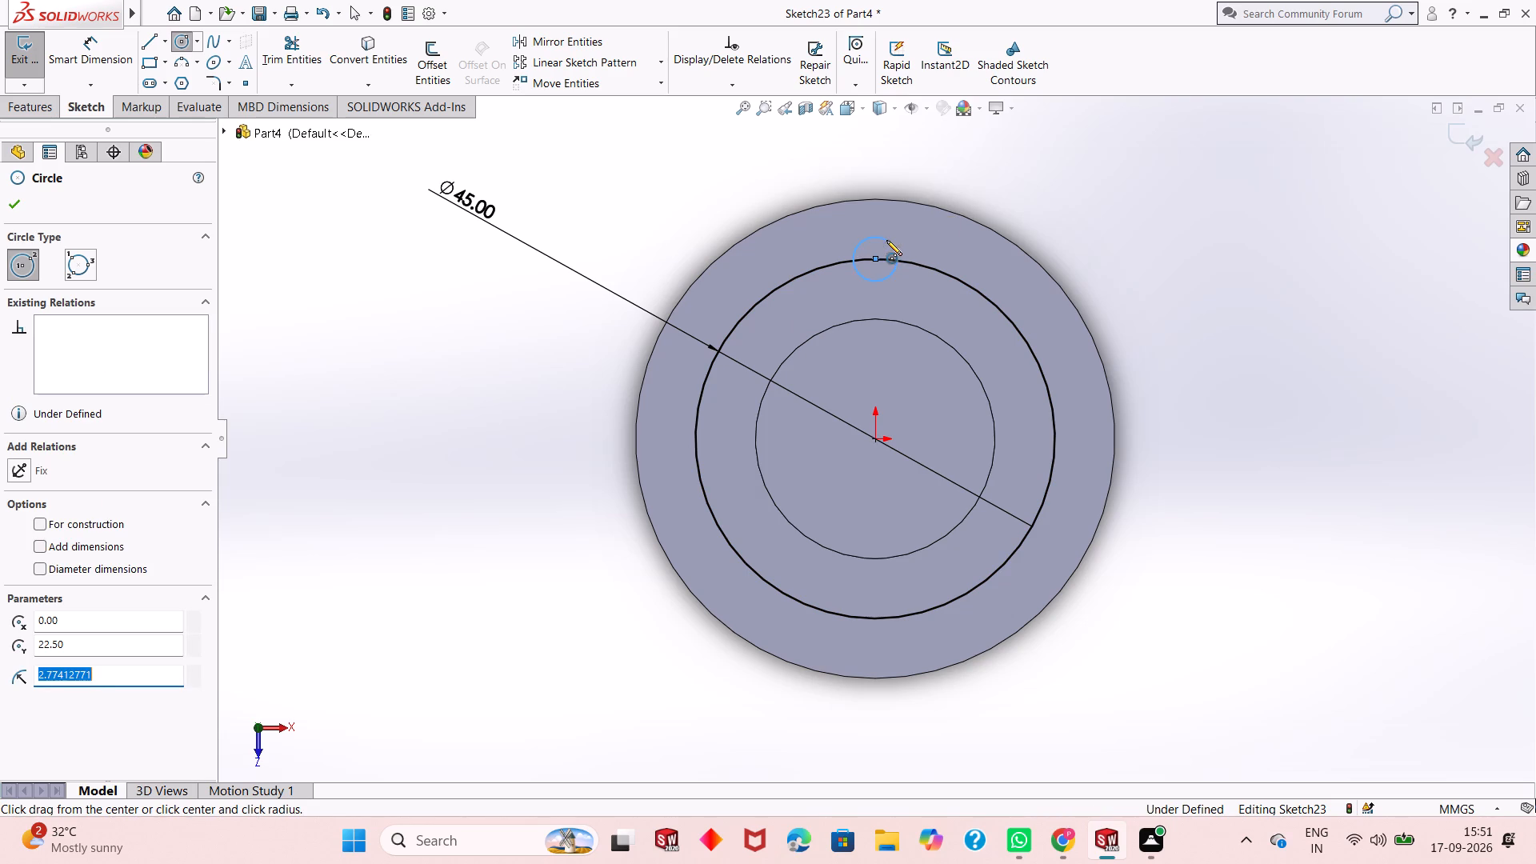
Dimension the small circle's diameter to 8 mm.
right_click(886, 240)
left_click(914, 250)
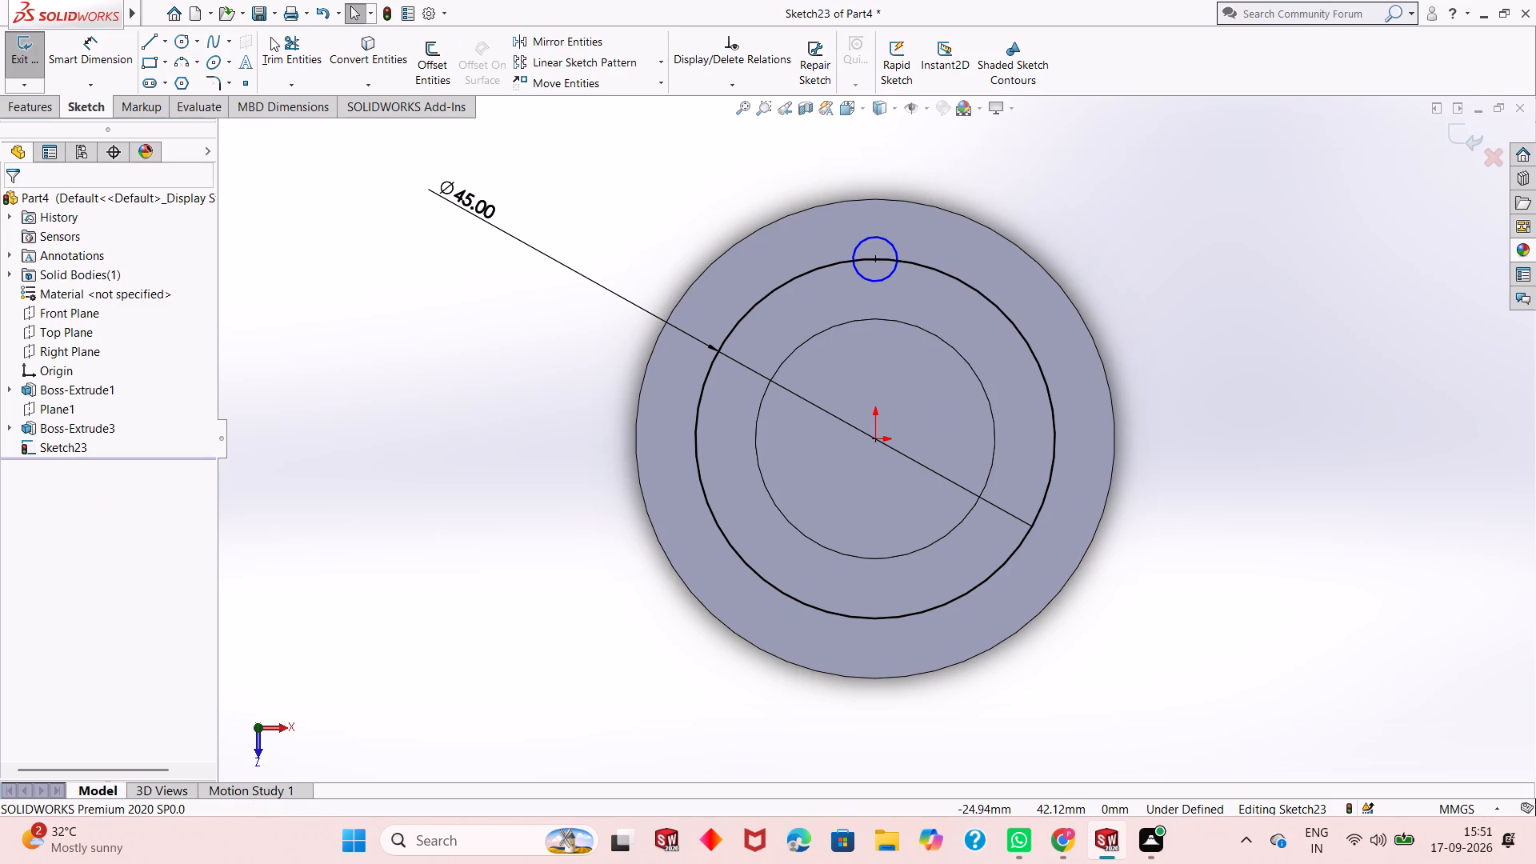
left_click(88, 64)
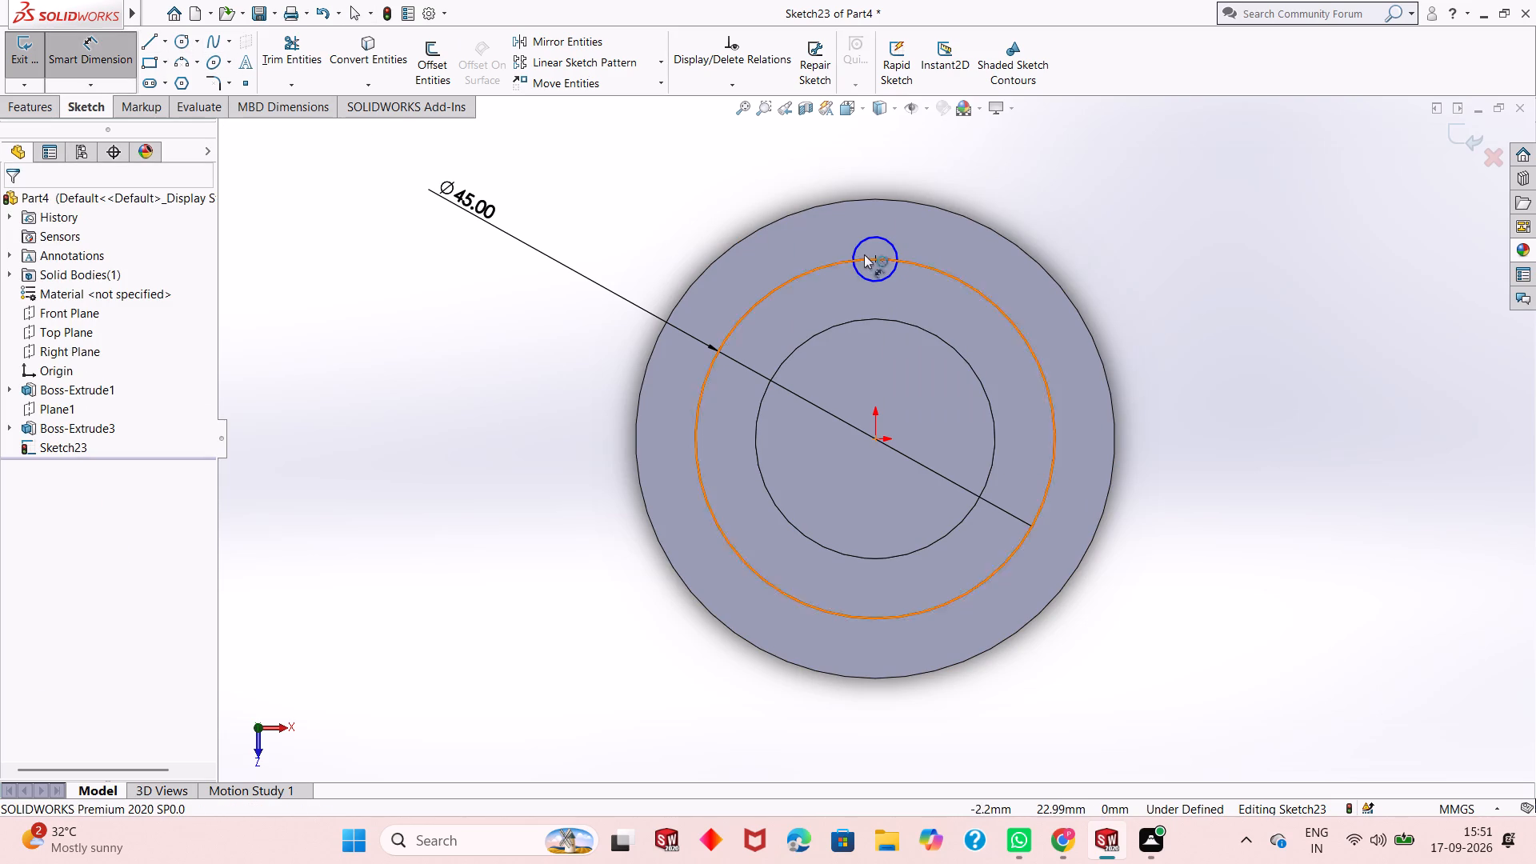
left_click(872, 239)
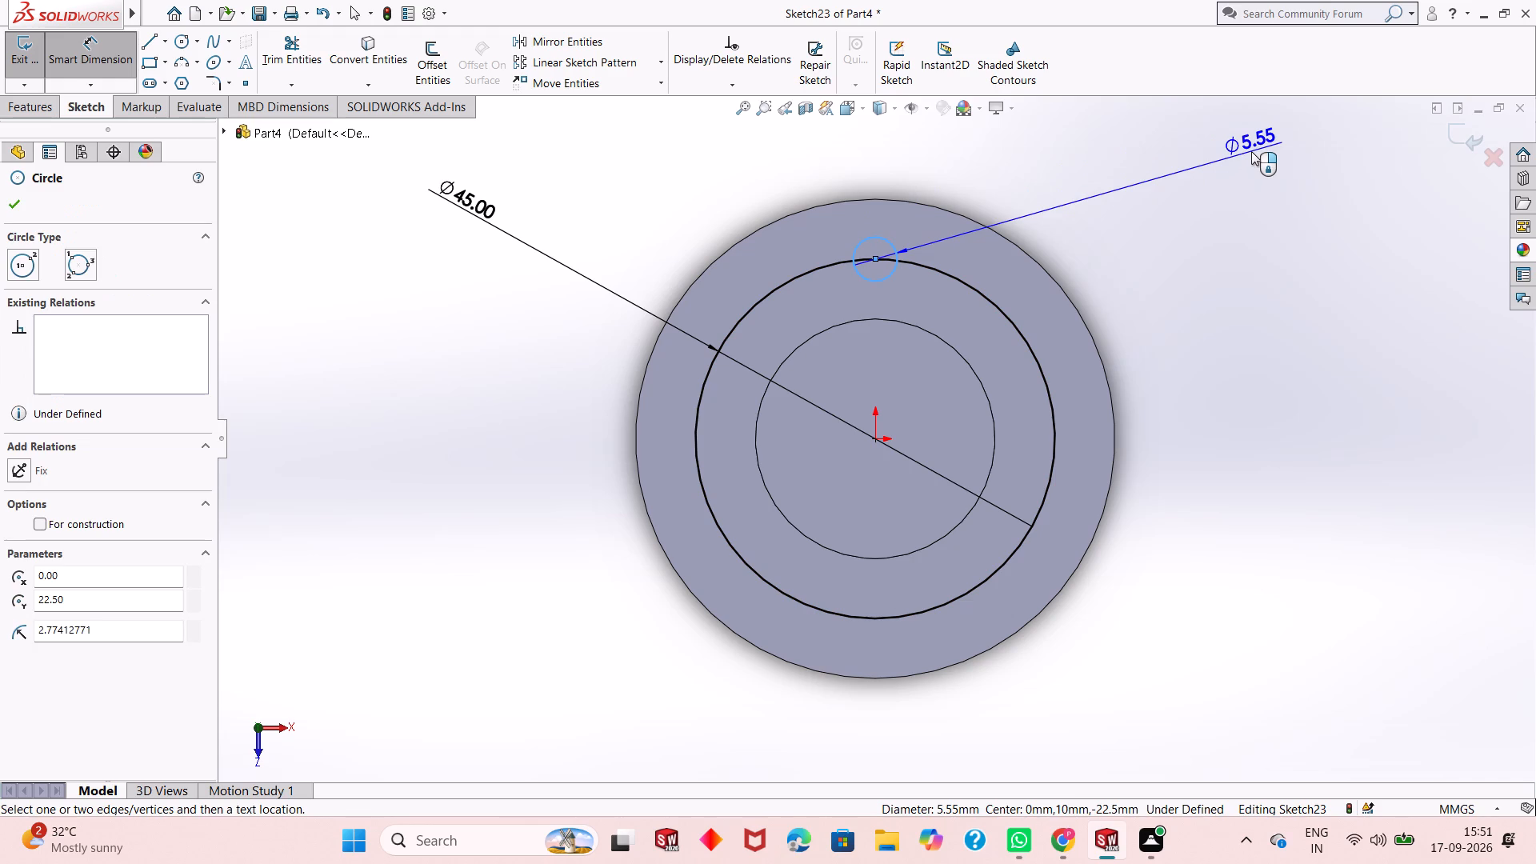
left_click(1251, 151)
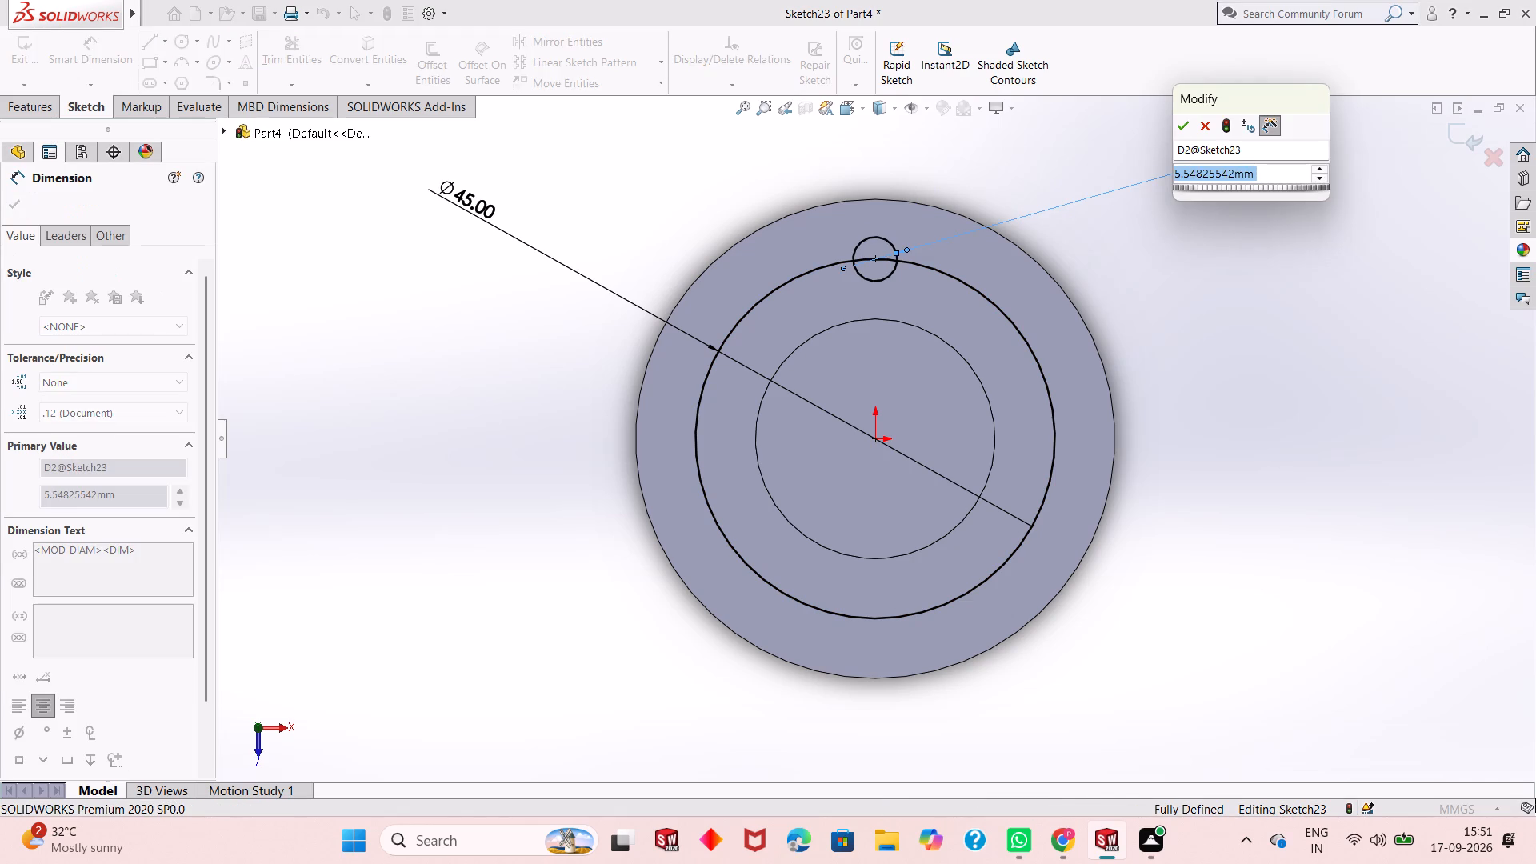
key("8")
key("Return")
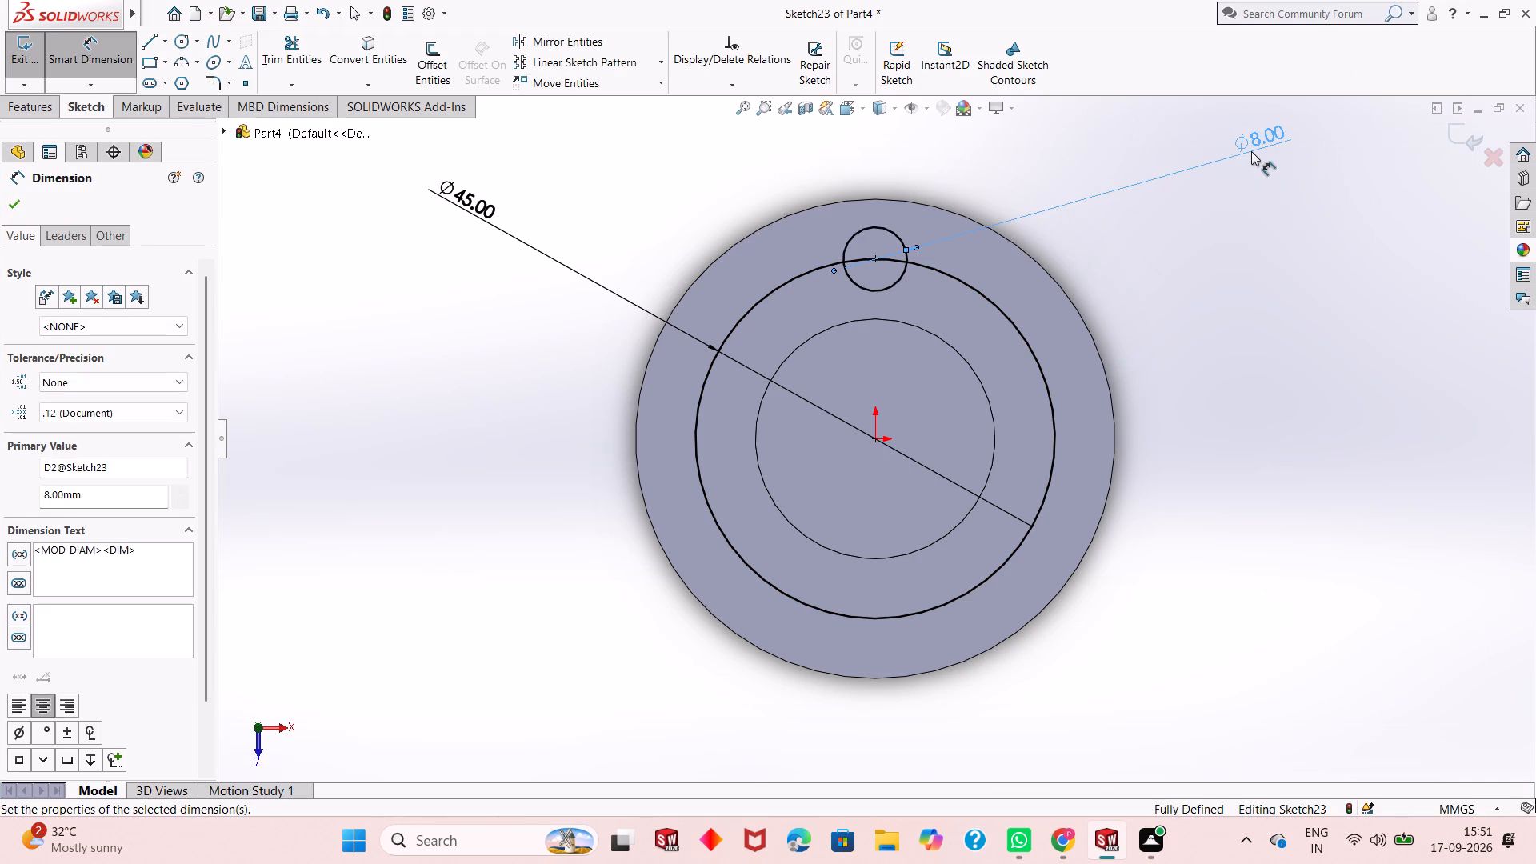
right_click(1198, 290)
left_click(1226, 347)
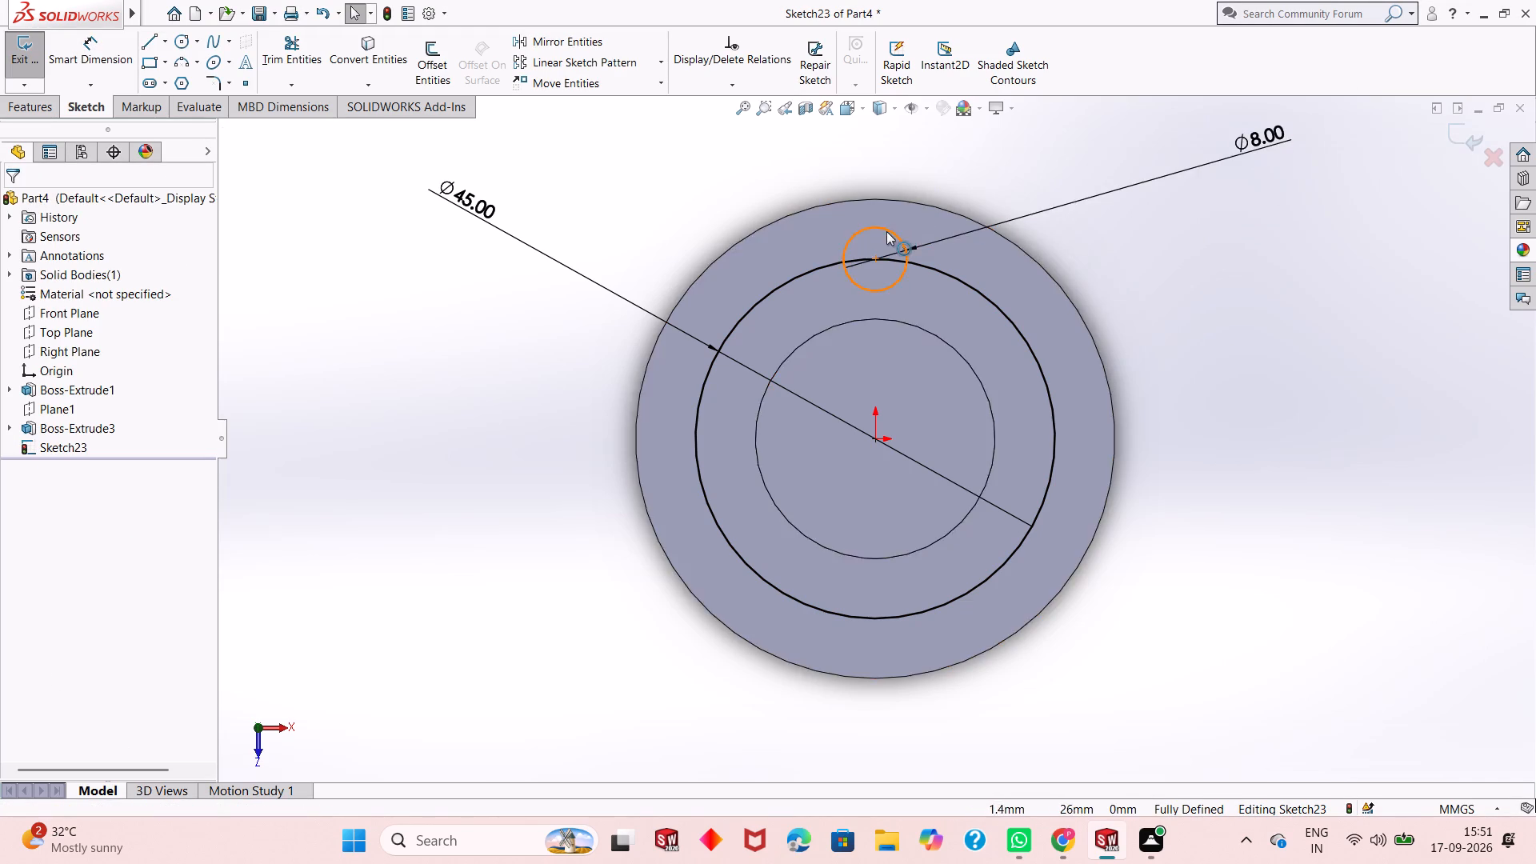
Circular-pattern the 8 mm circle about the origin as 4 equally spaced instances over 360 degrees.
left_click(886, 232)
left_click(666, 62)
left_click(676, 105)
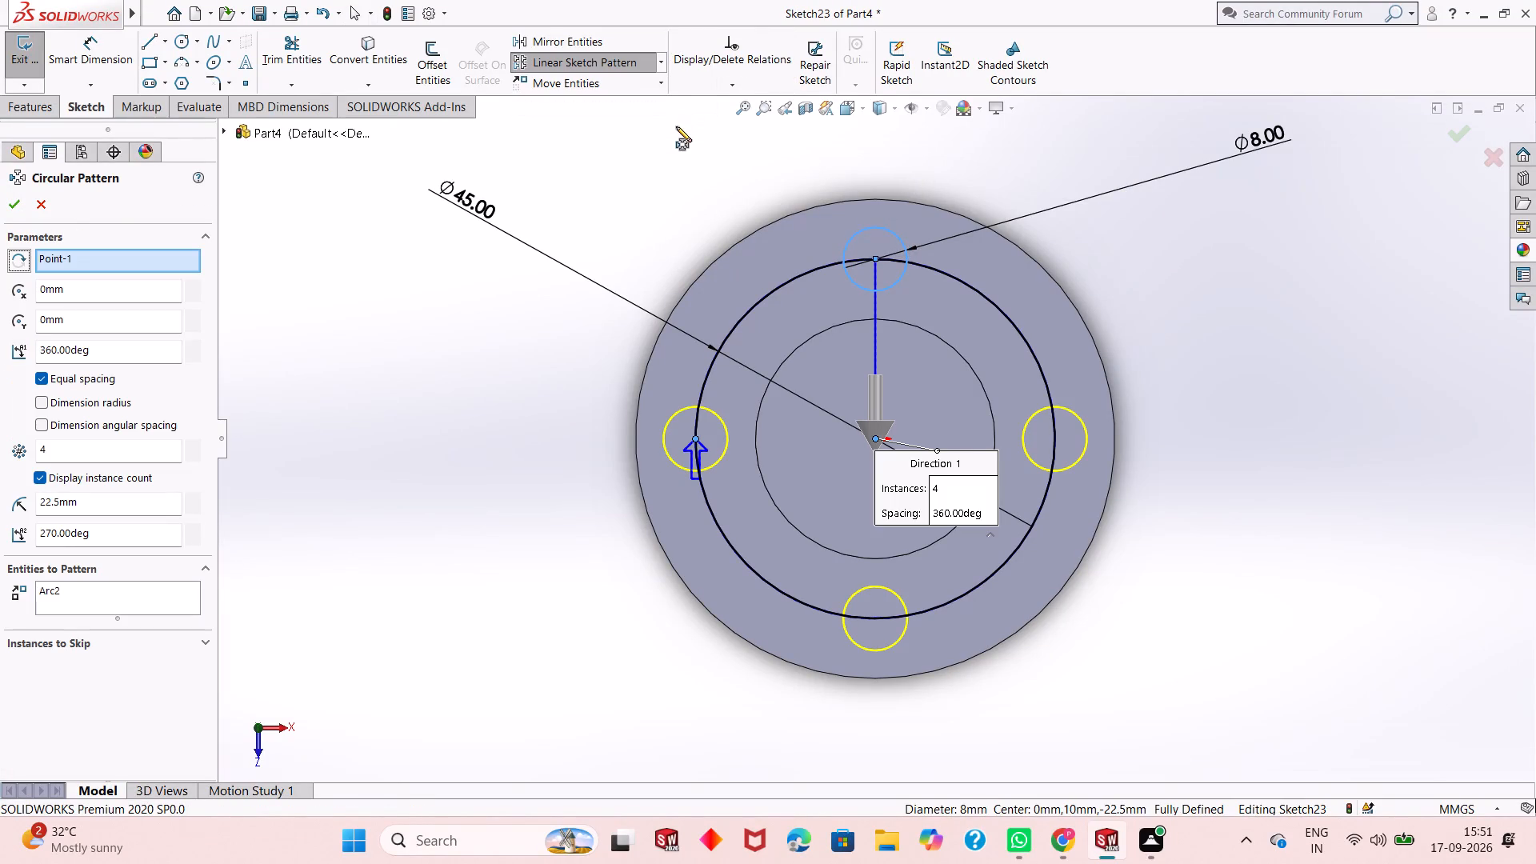
left_click(2, 204)
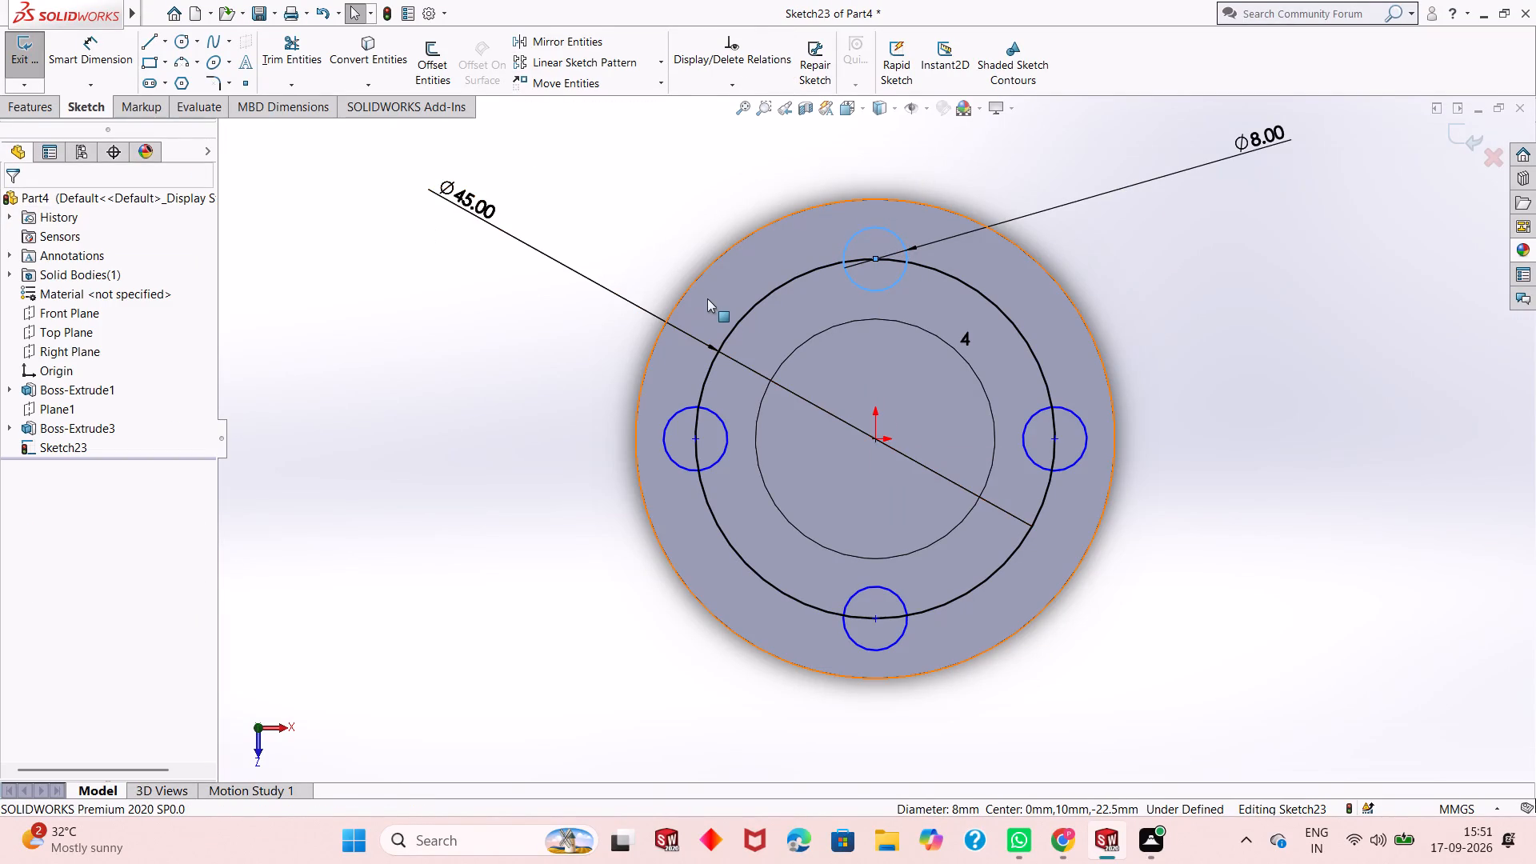
Delete the 45 mm circle from the sketch, keeping the four small circles.
left_click(759, 298)
right_click(765, 300)
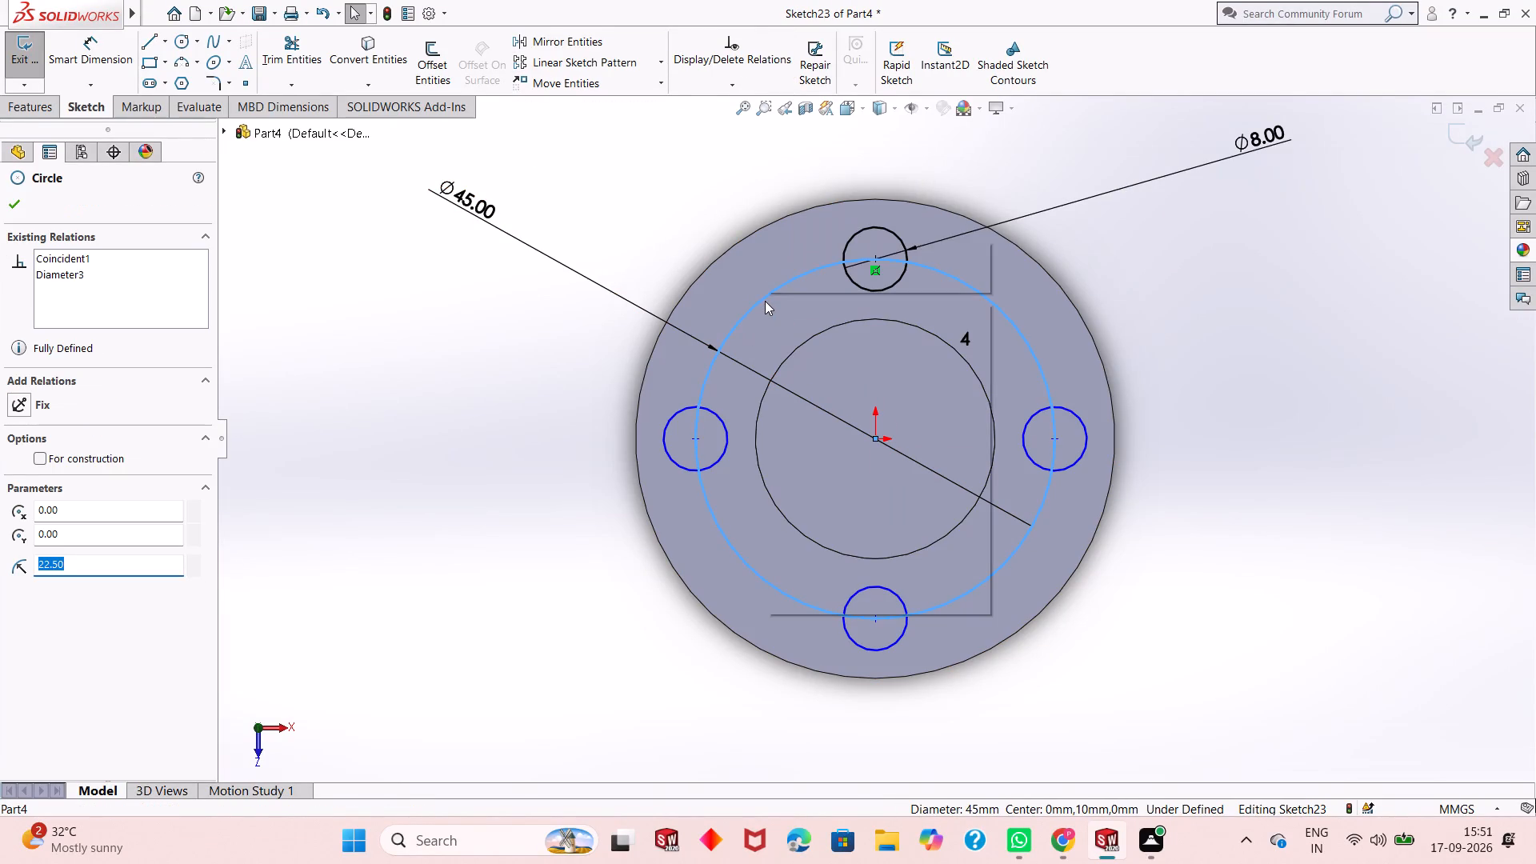
left_click(822, 532)
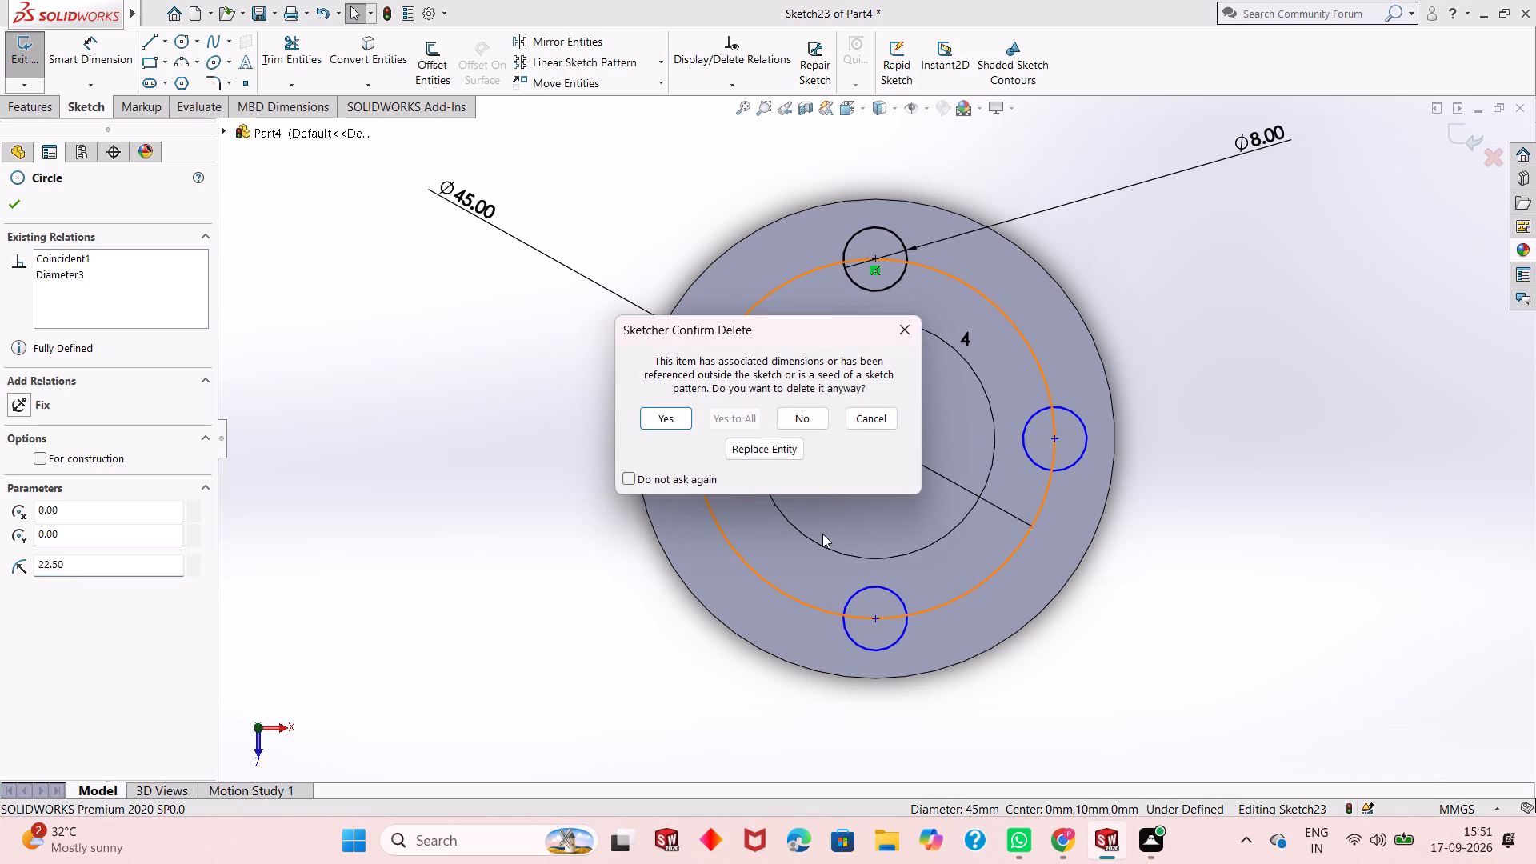
left_click(666, 417)
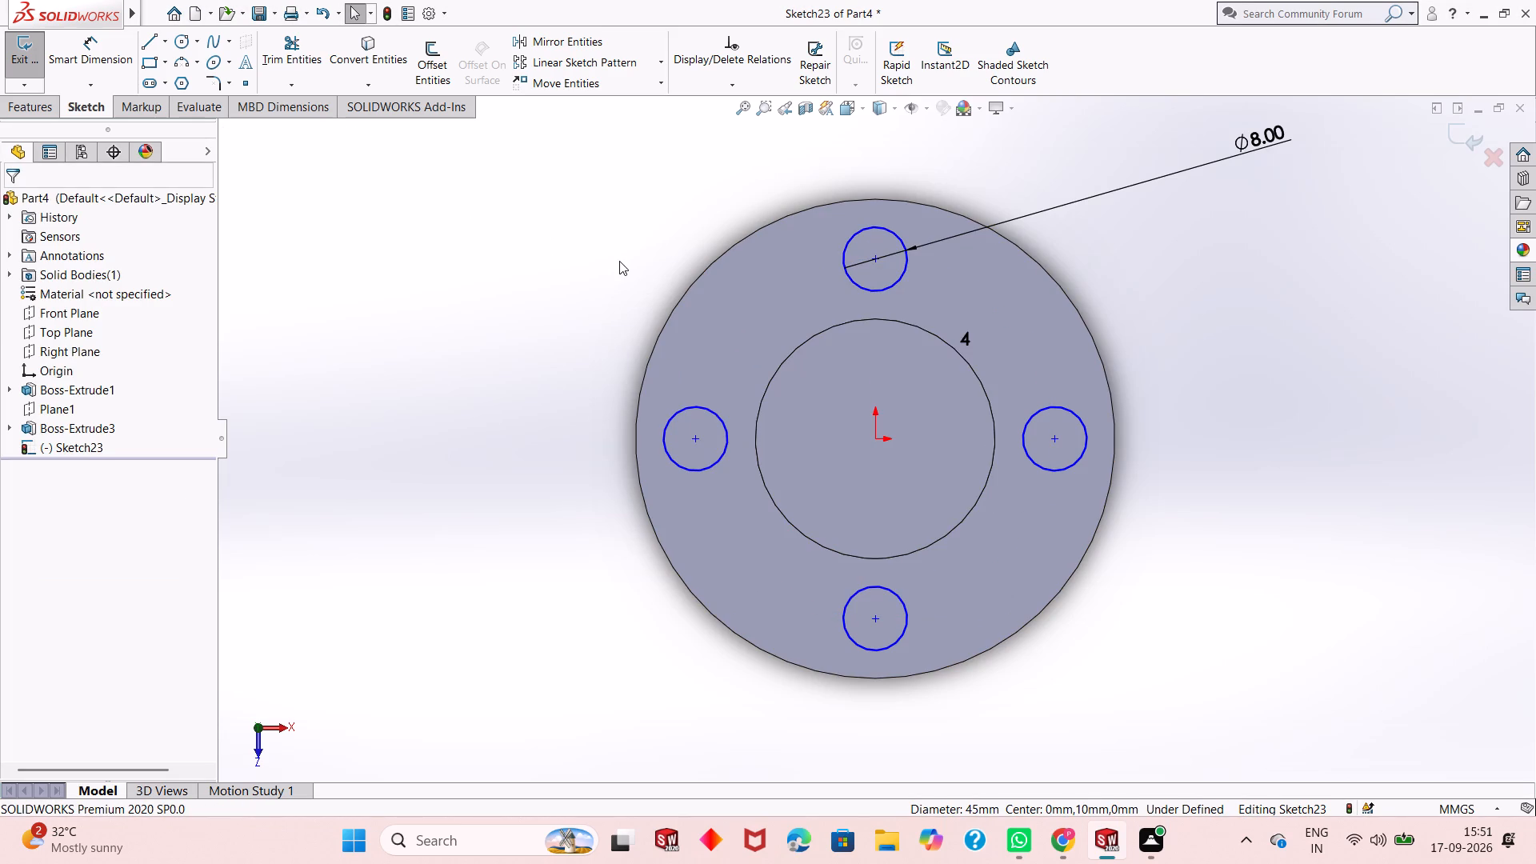
Dimension the horizontal distance between the centres of the small circles above and left of the origin.
left_click(100, 69)
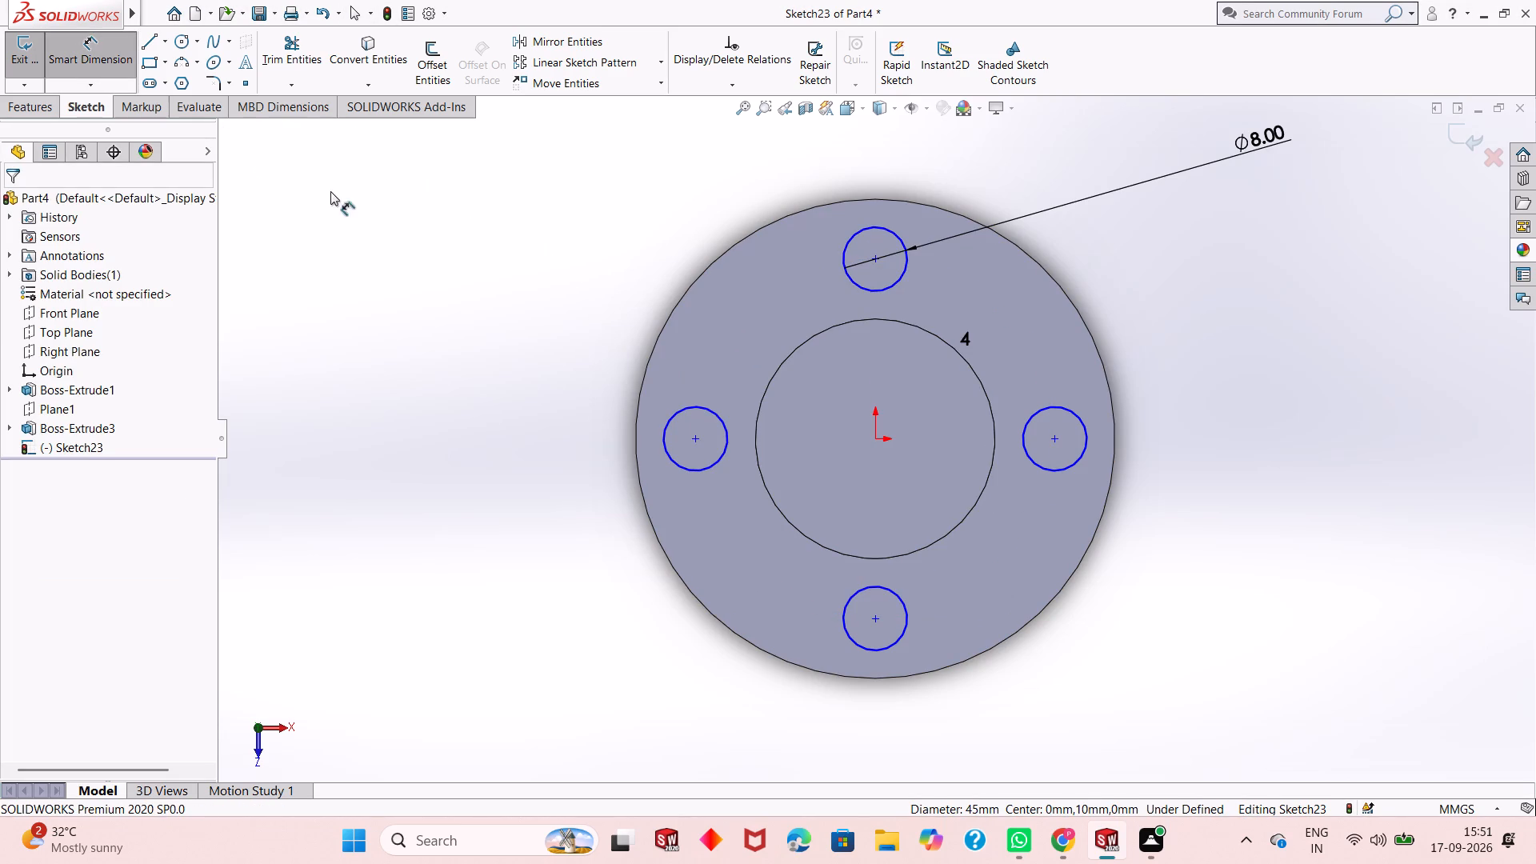
left_click(873, 260)
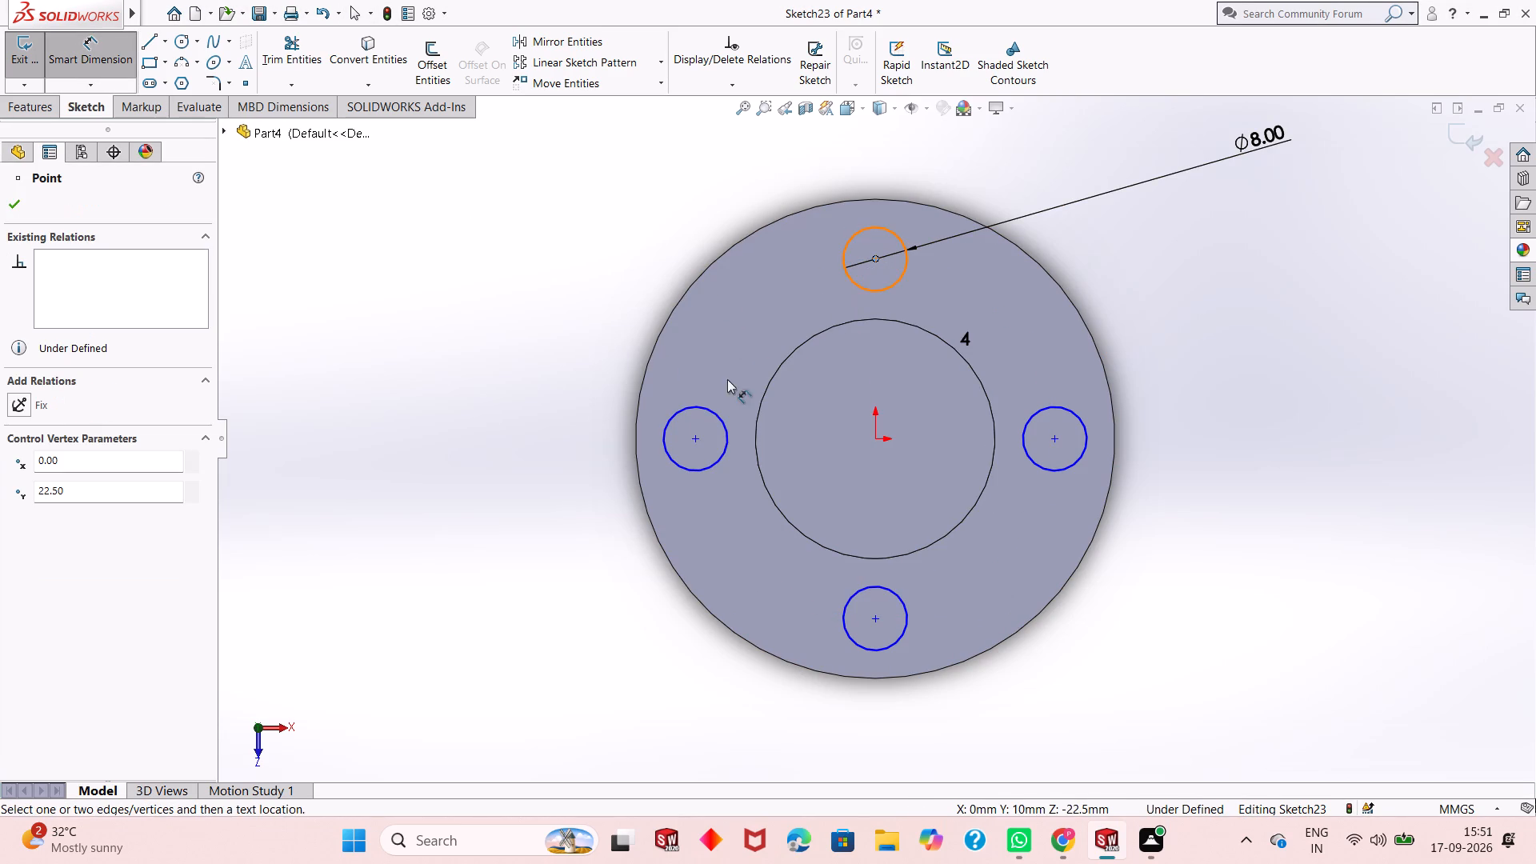
left_click(693, 442)
left_click(730, 161)
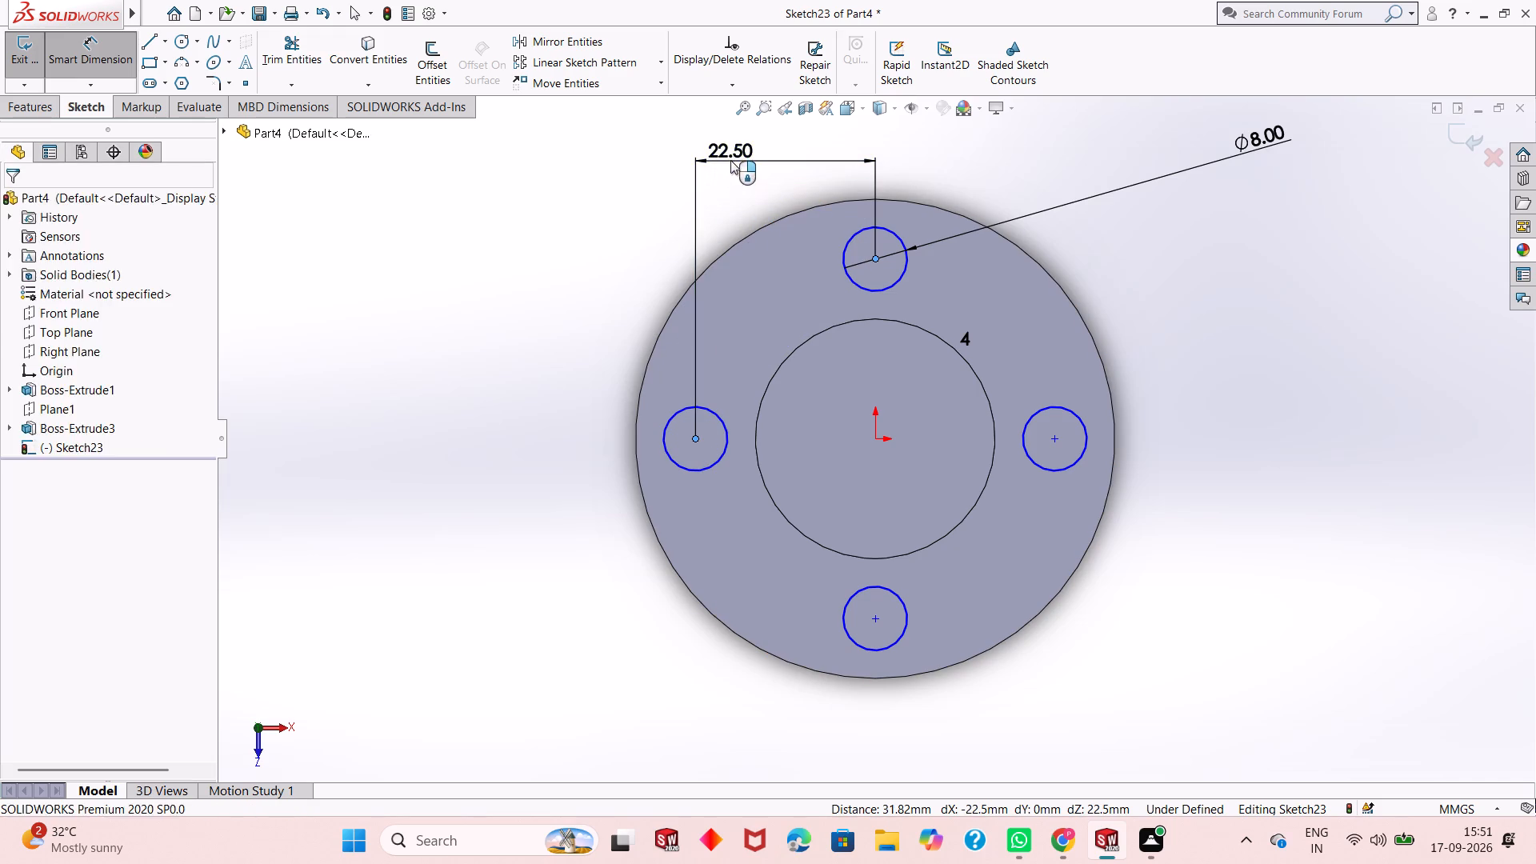
left_click(662, 144)
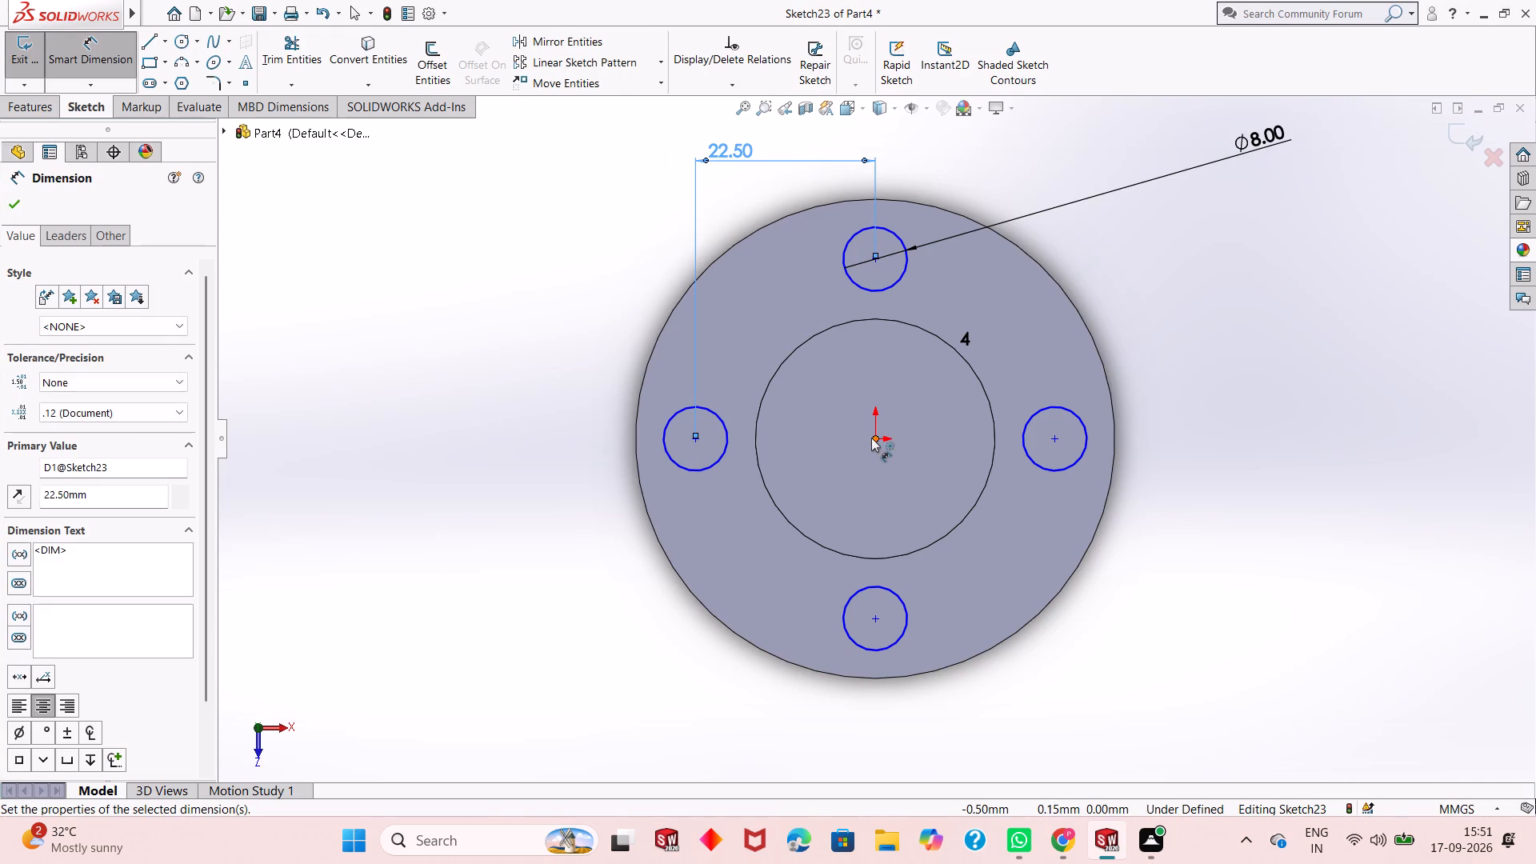
Dimension the vertical distance from the origin to the centre of the small circle above it.
left_click(870, 439)
left_click(873, 440)
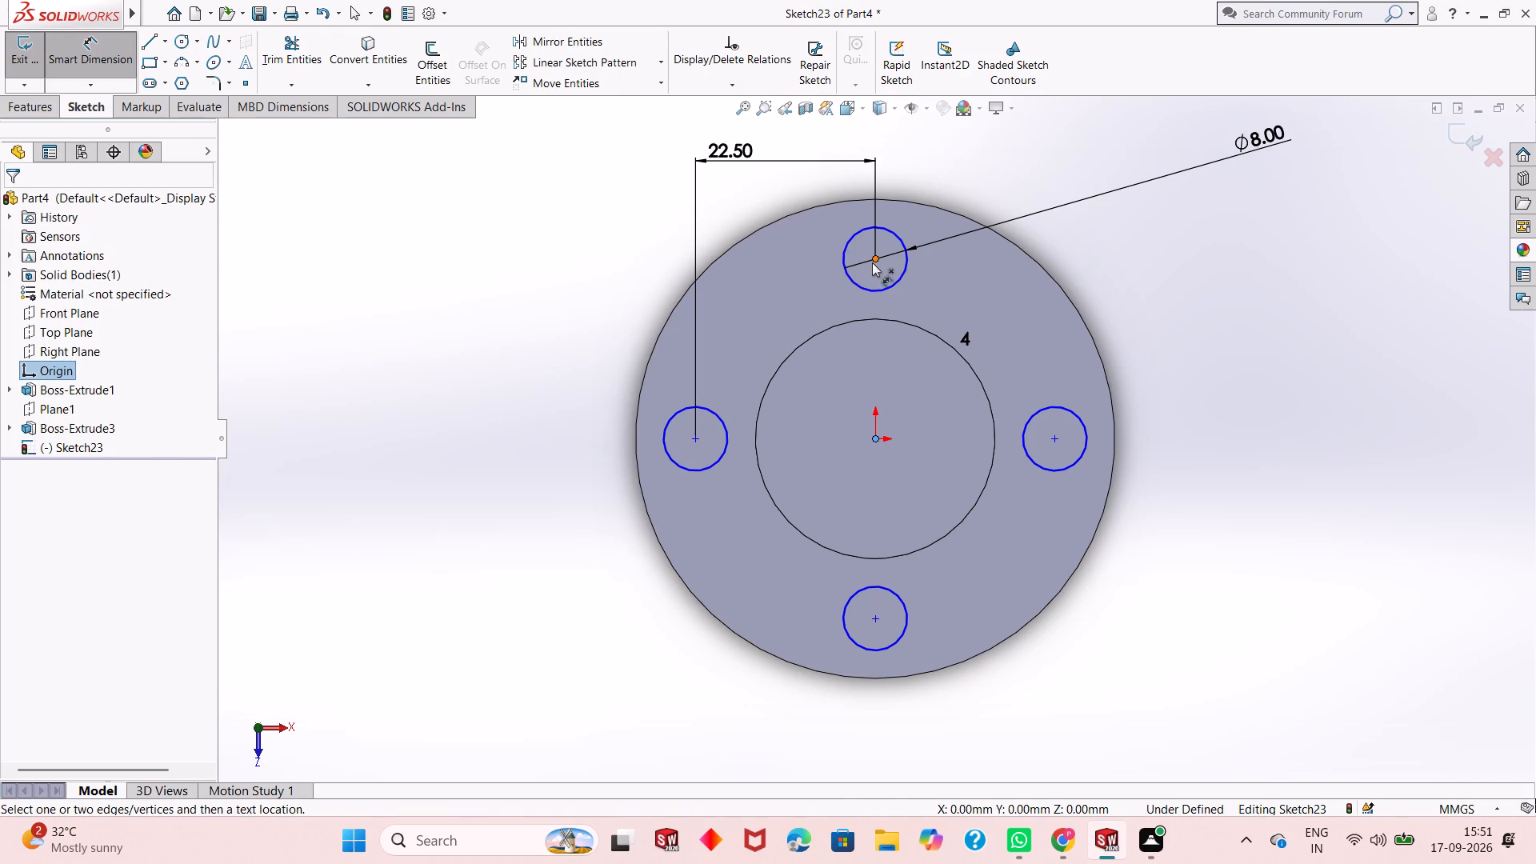
left_click(872, 262)
left_click(1231, 264)
left_click(1158, 235)
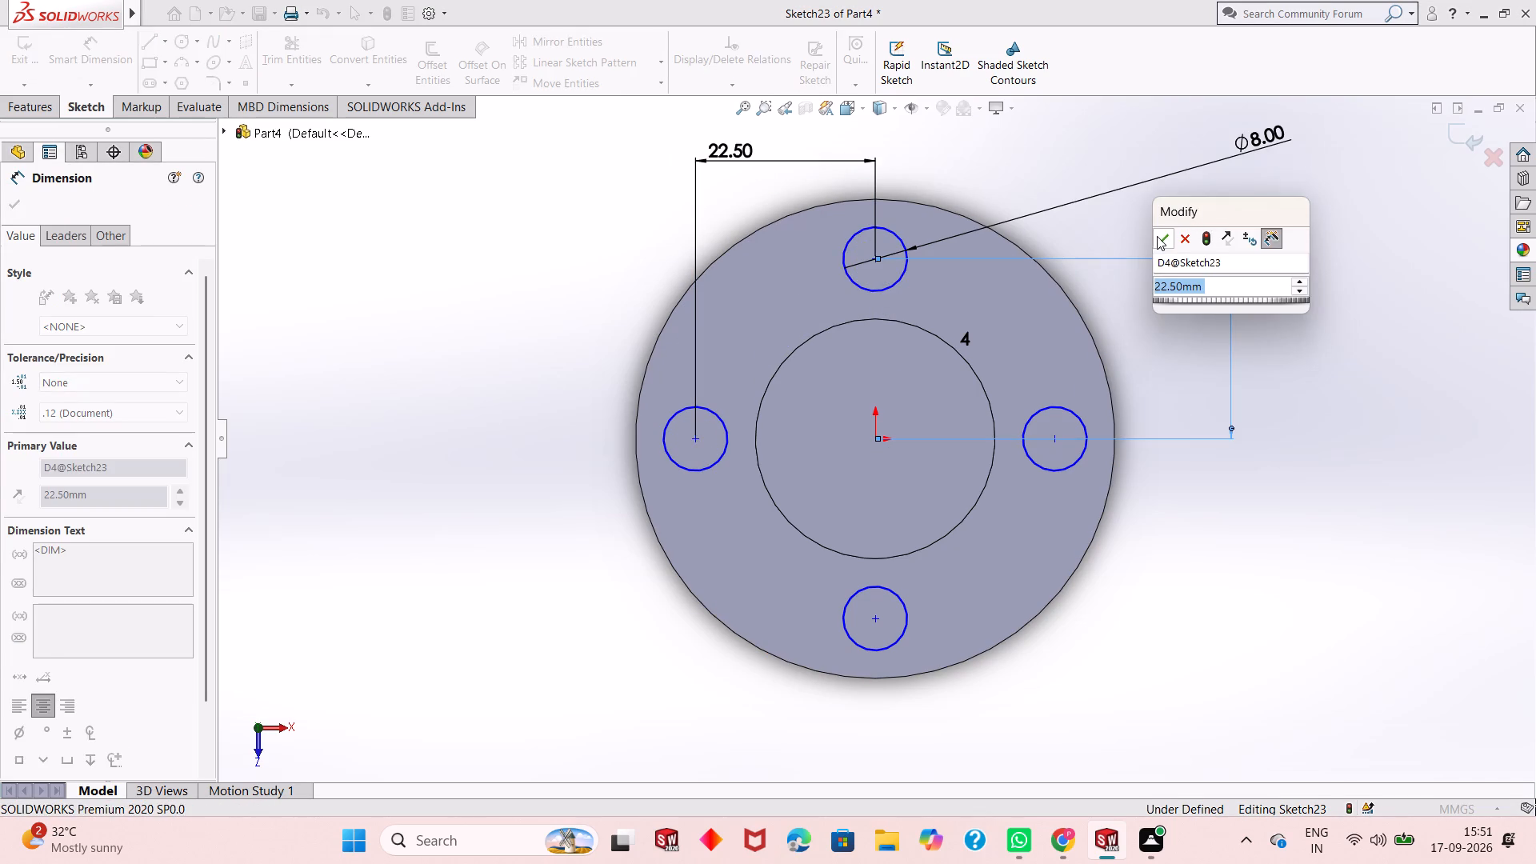
Dimension the horizontal distance from the origin to the centre of the small circle on its right.
left_click(1056, 443)
left_click(874, 441)
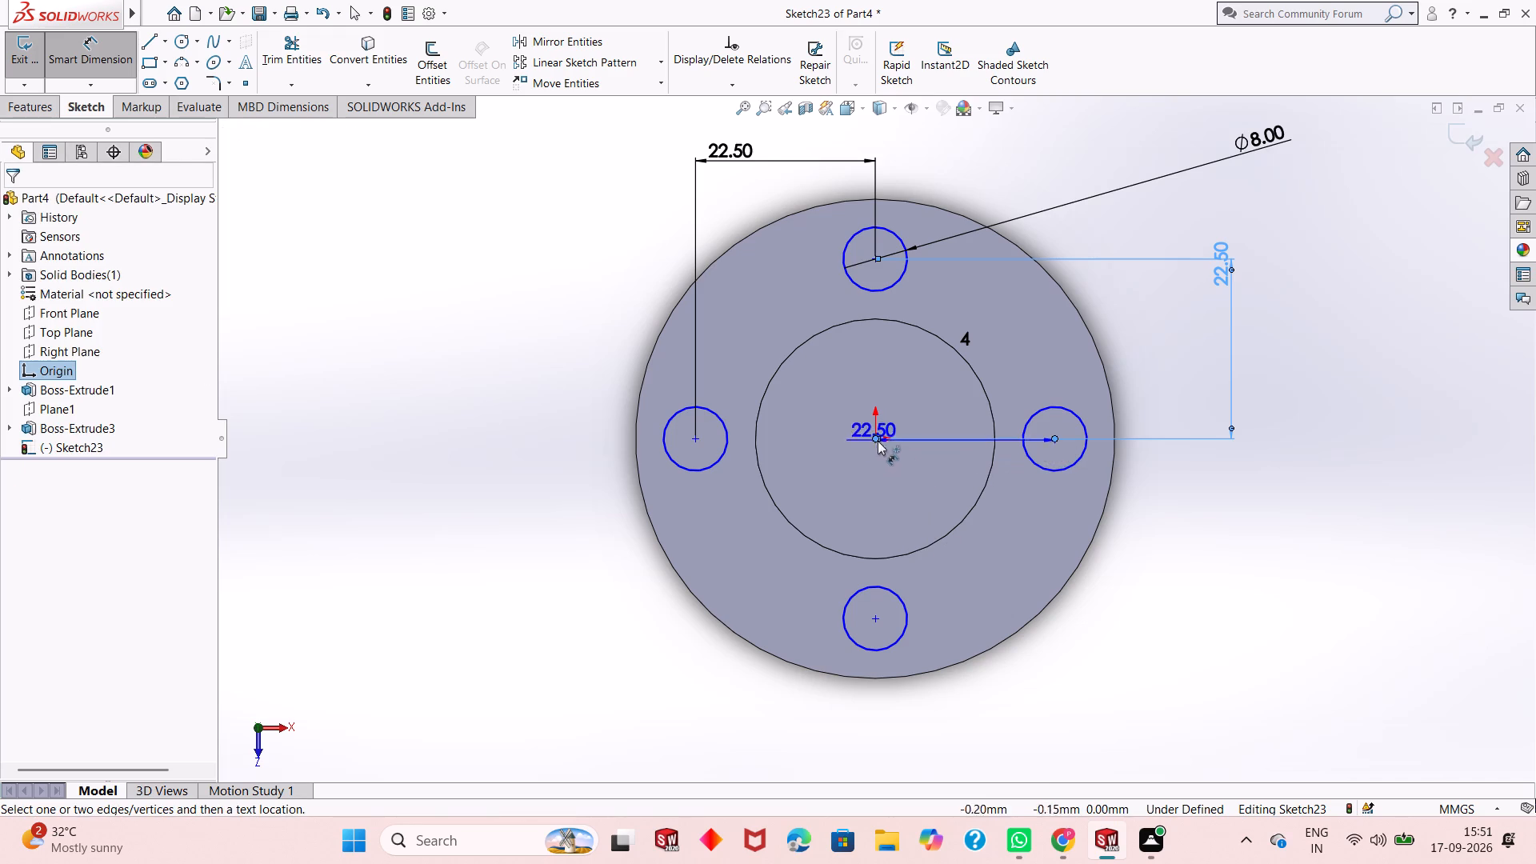
left_click(1004, 728)
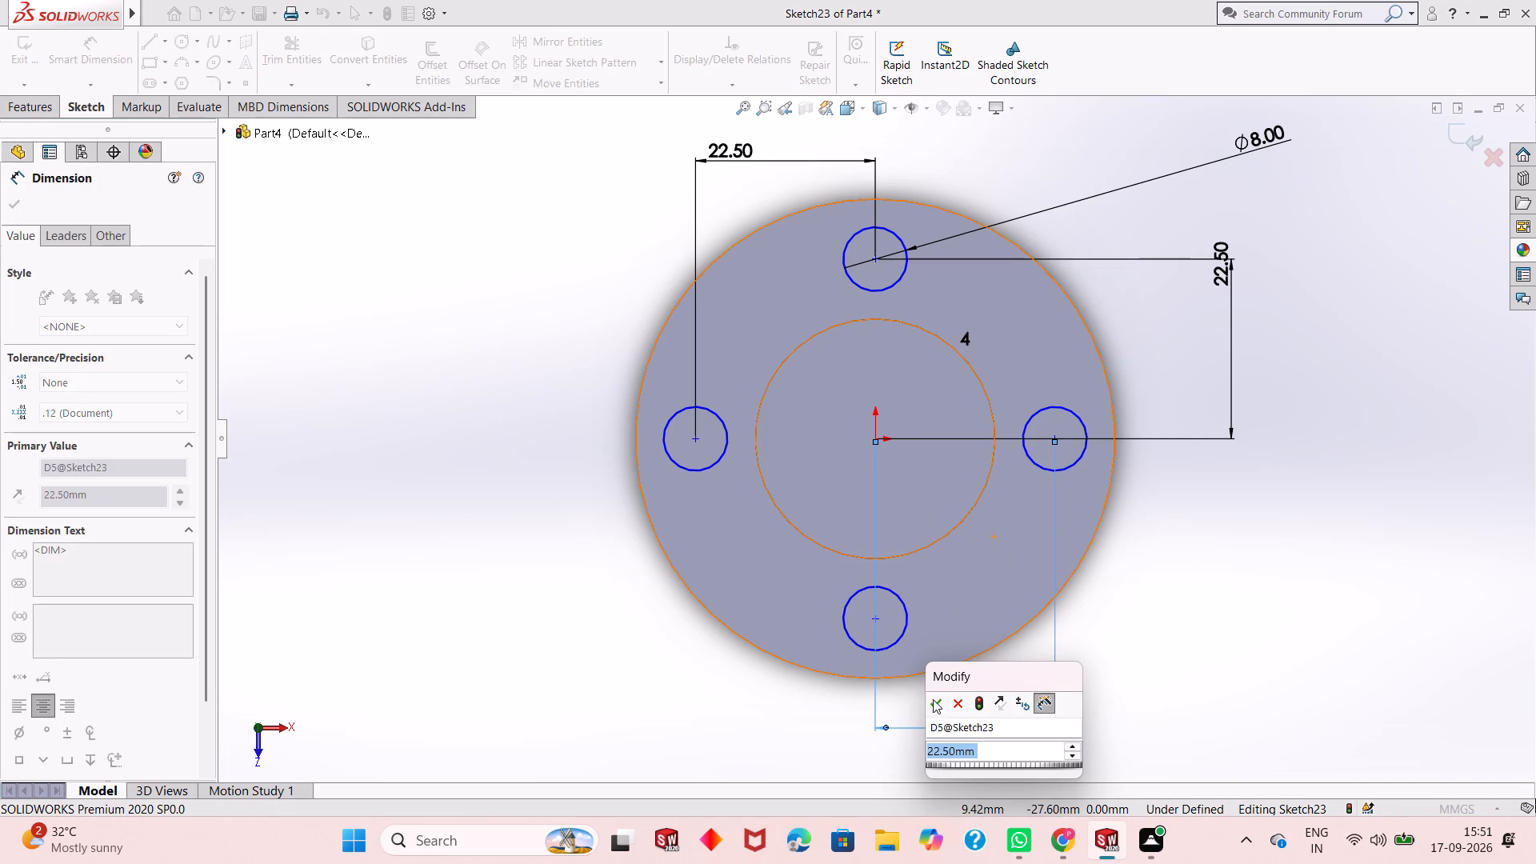
left_click(934, 699)
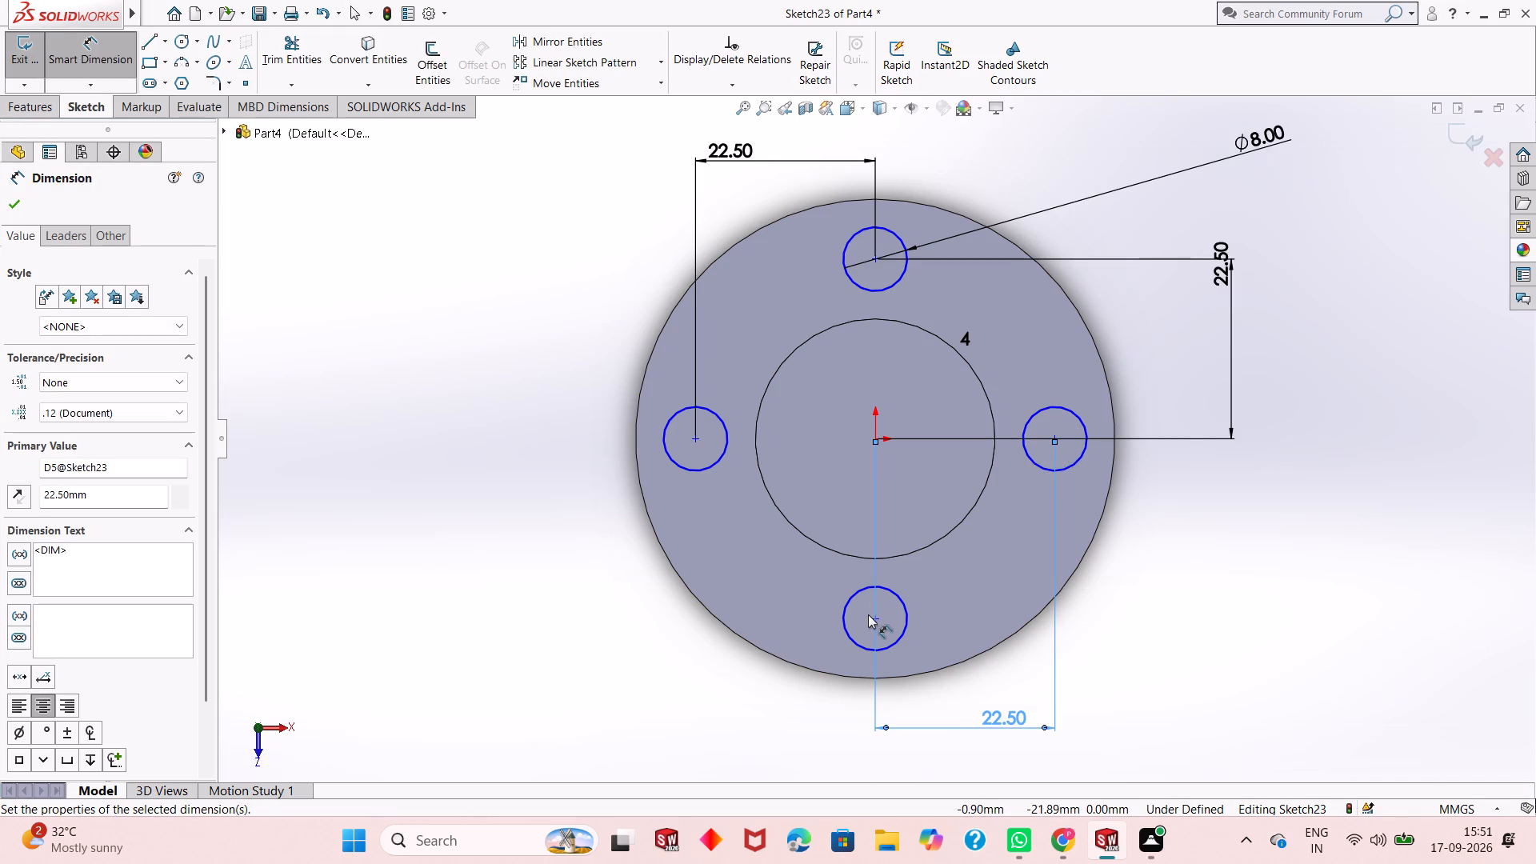
Dimension the vertical distance between the centres of the small circles above and below the origin.
left_click(873, 620)
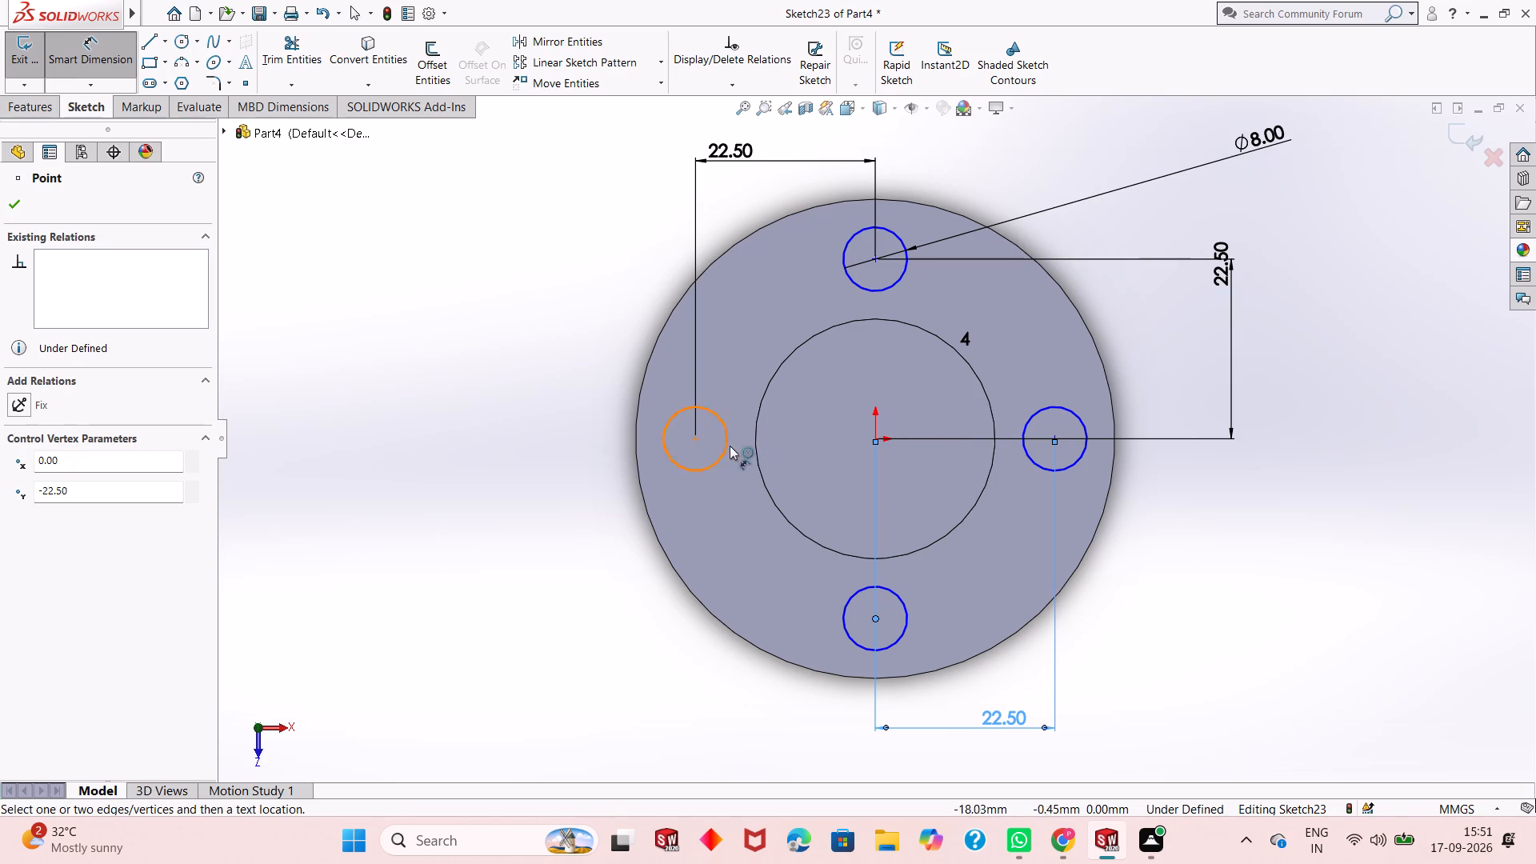
left_click(879, 262)
left_click(542, 327)
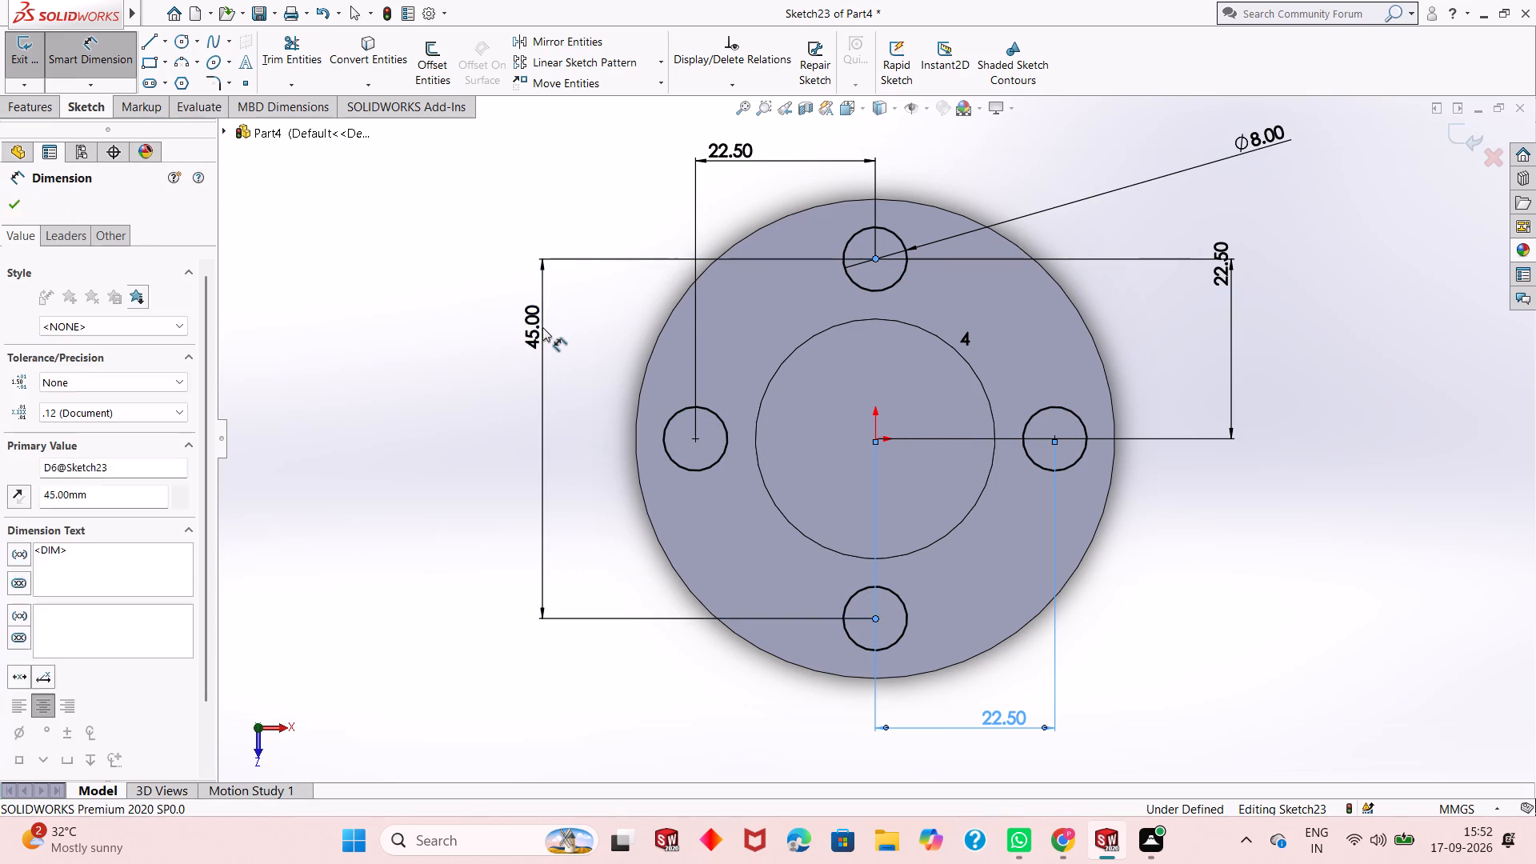
left_click(479, 305)
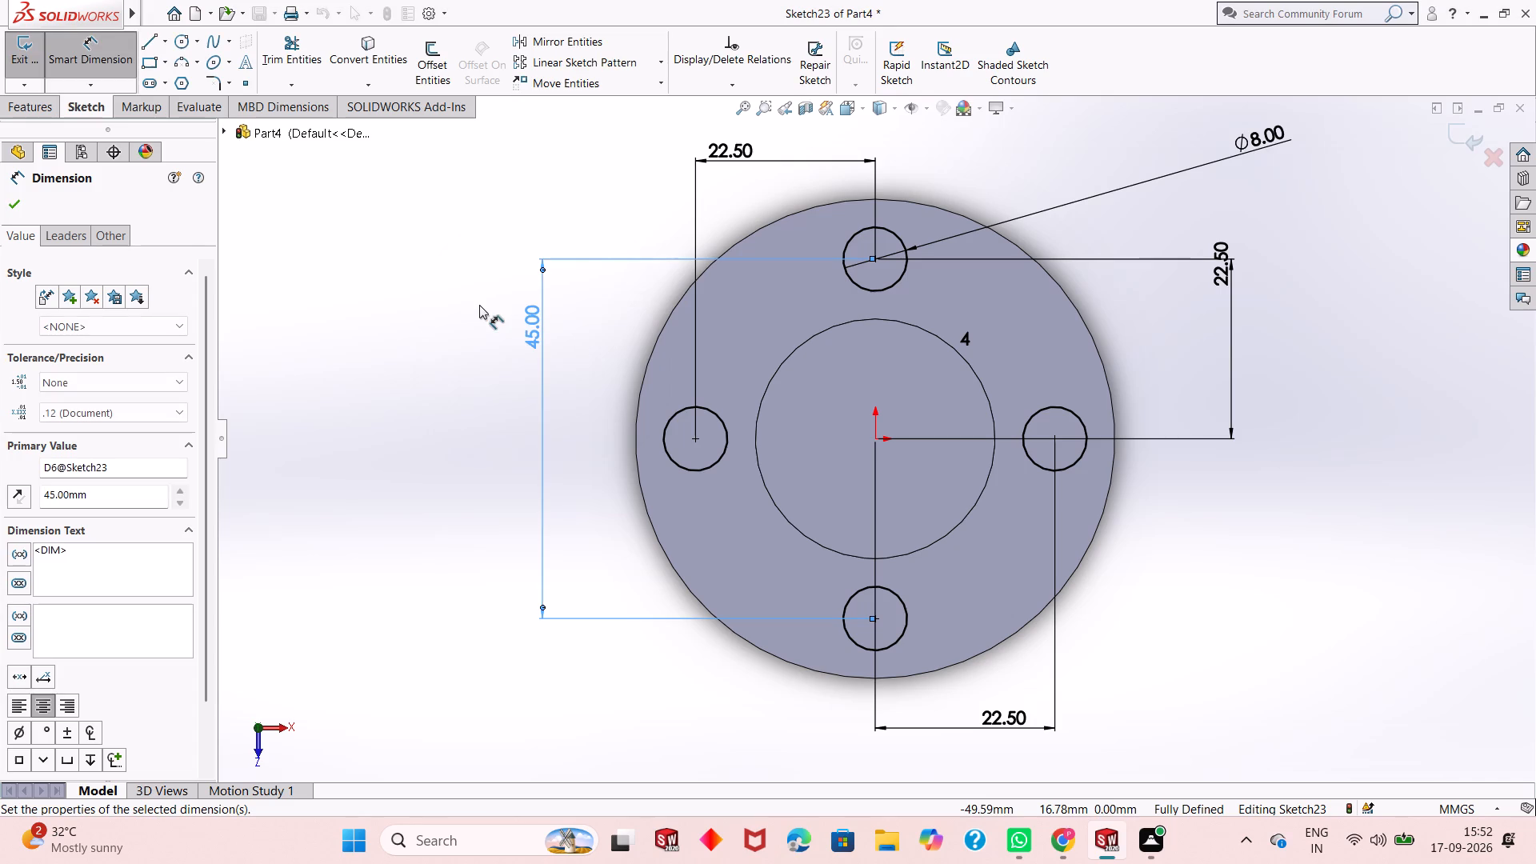
right_click(479, 305)
left_click(493, 365)
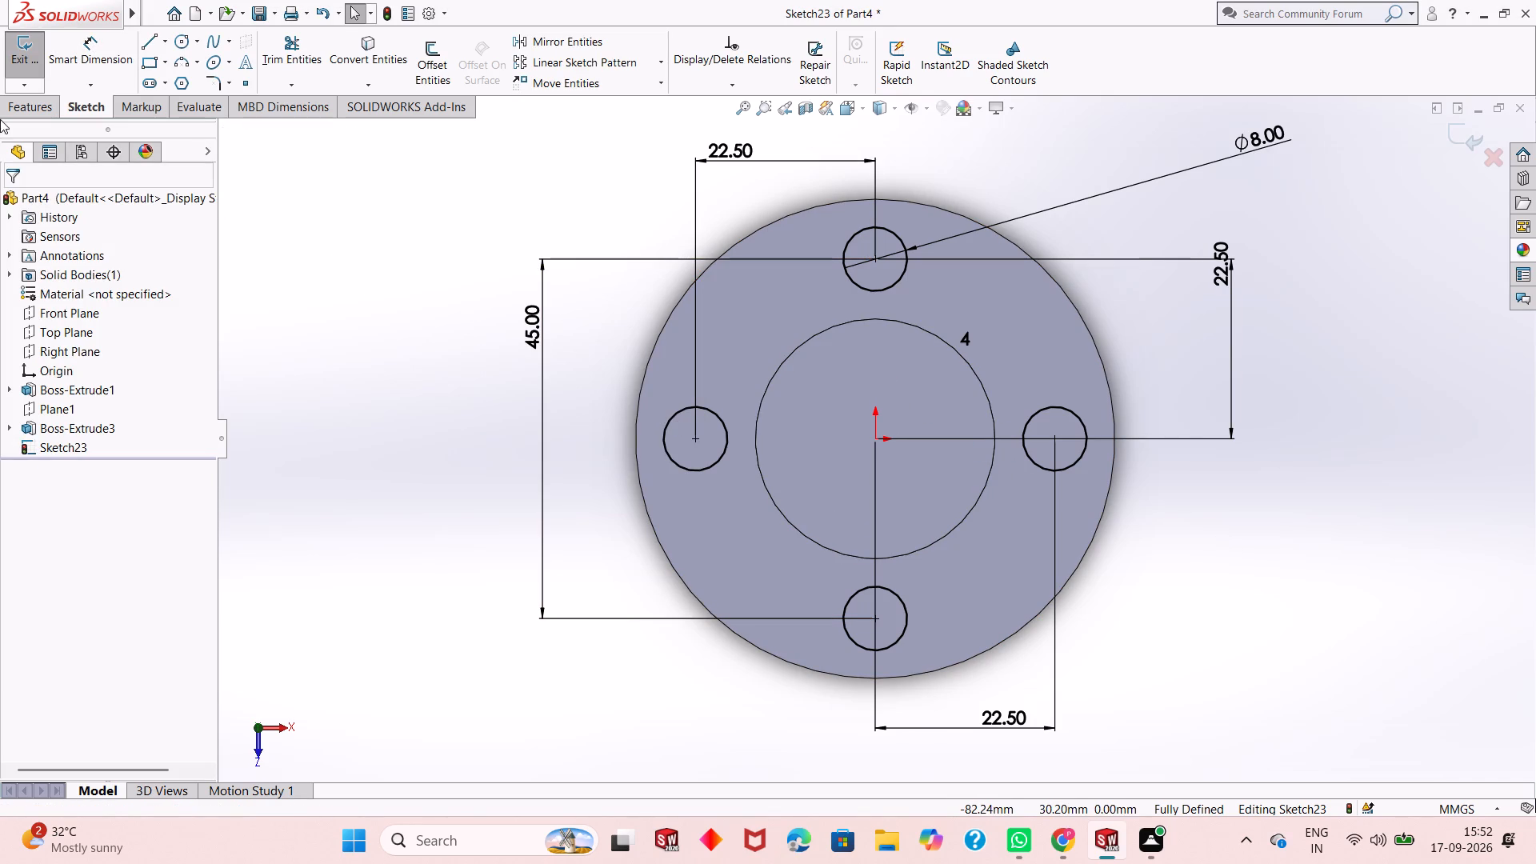
Cut the four 8 mm circles down through the disc with a blind 40 mm Extruded Cut.
left_click(41, 110)
left_click(274, 57)
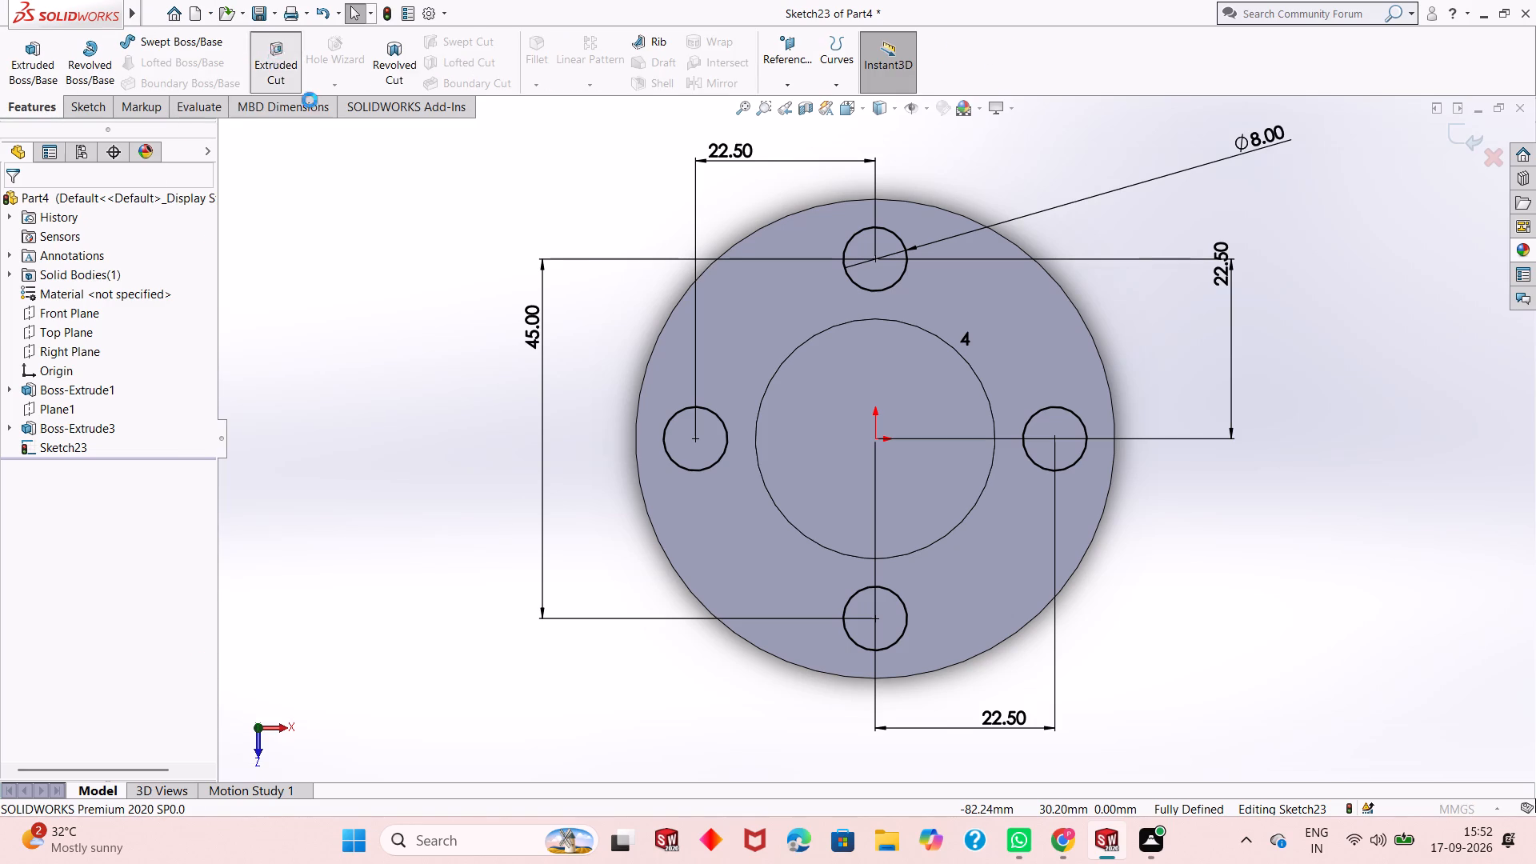
middle_click_drag(844, 587, 854, 431)
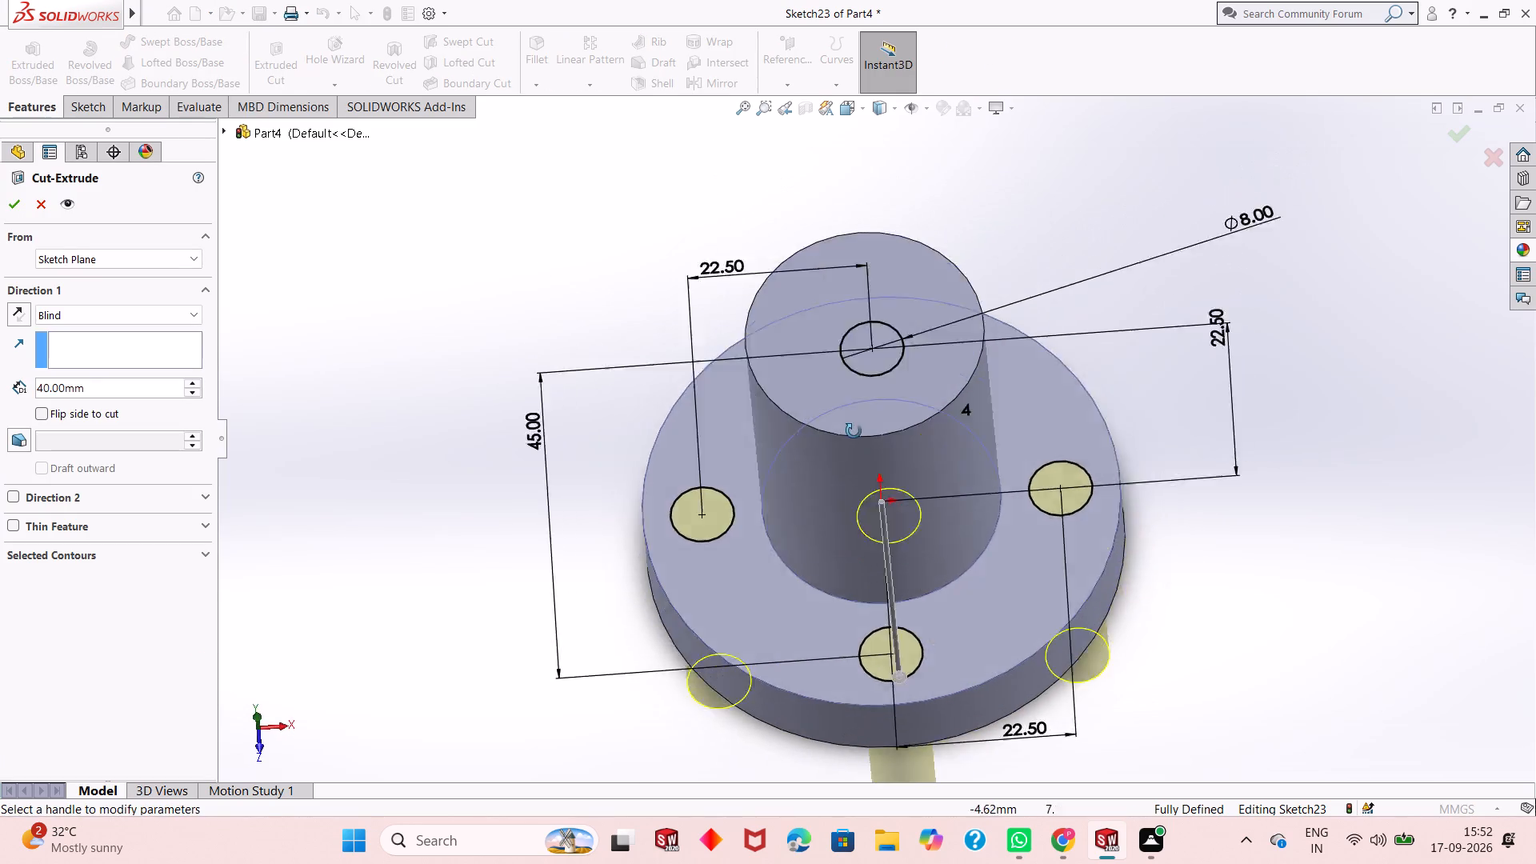
middle_click_drag(854, 431, 886, 377)
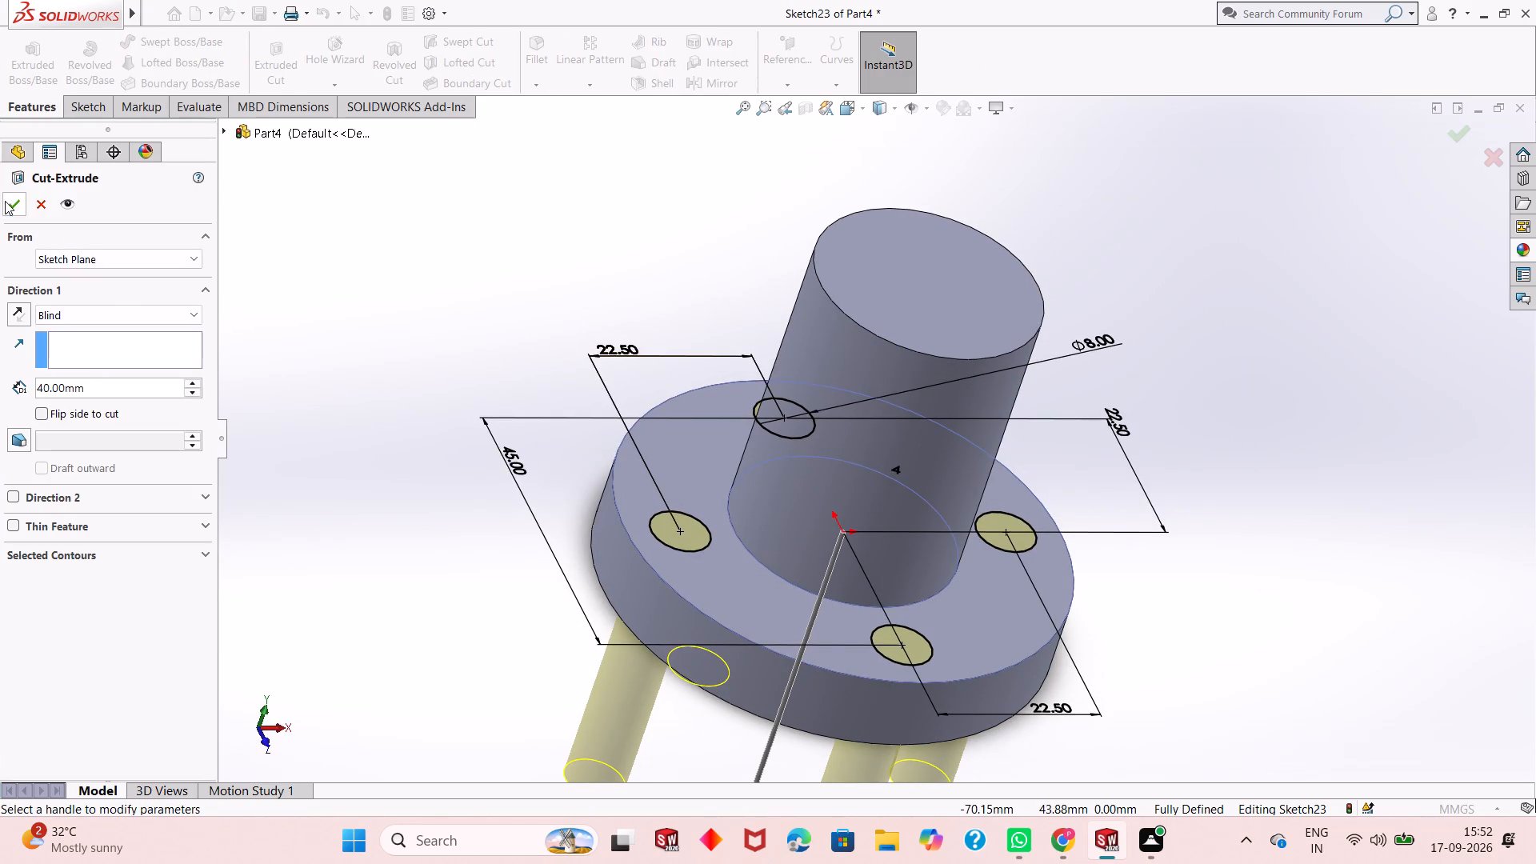
left_click(10, 205)
left_click(378, 391)
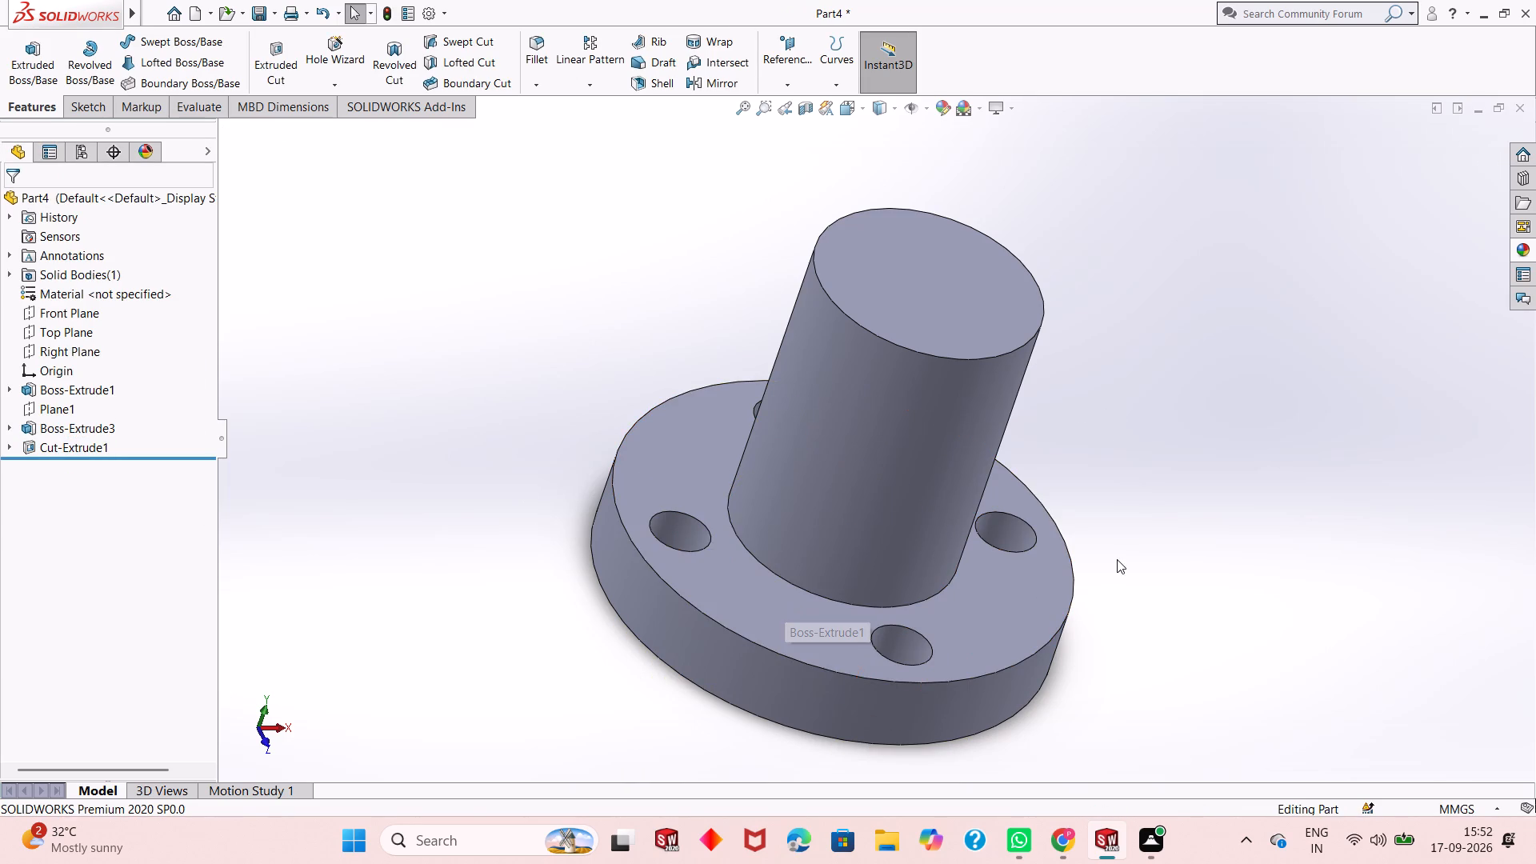
Fillet the edge where the boss meets the disc with a symmetric 11.5 mm radius.
middle_click_drag(1058, 590, 1023, 450)
middle_click_drag(1032, 434, 1033, 434)
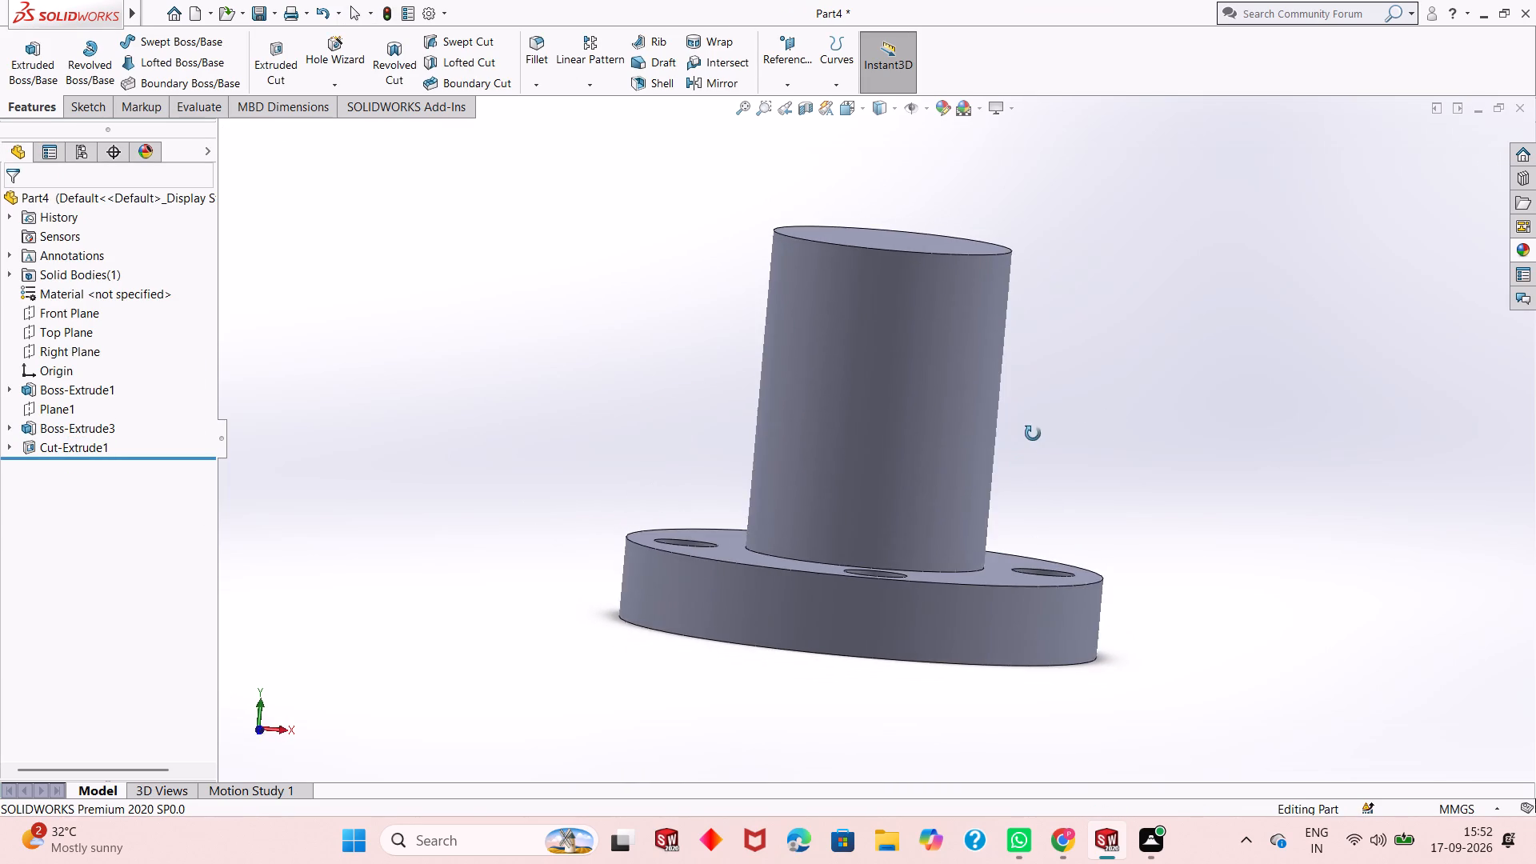
middle_click_drag(1033, 434, 1048, 601)
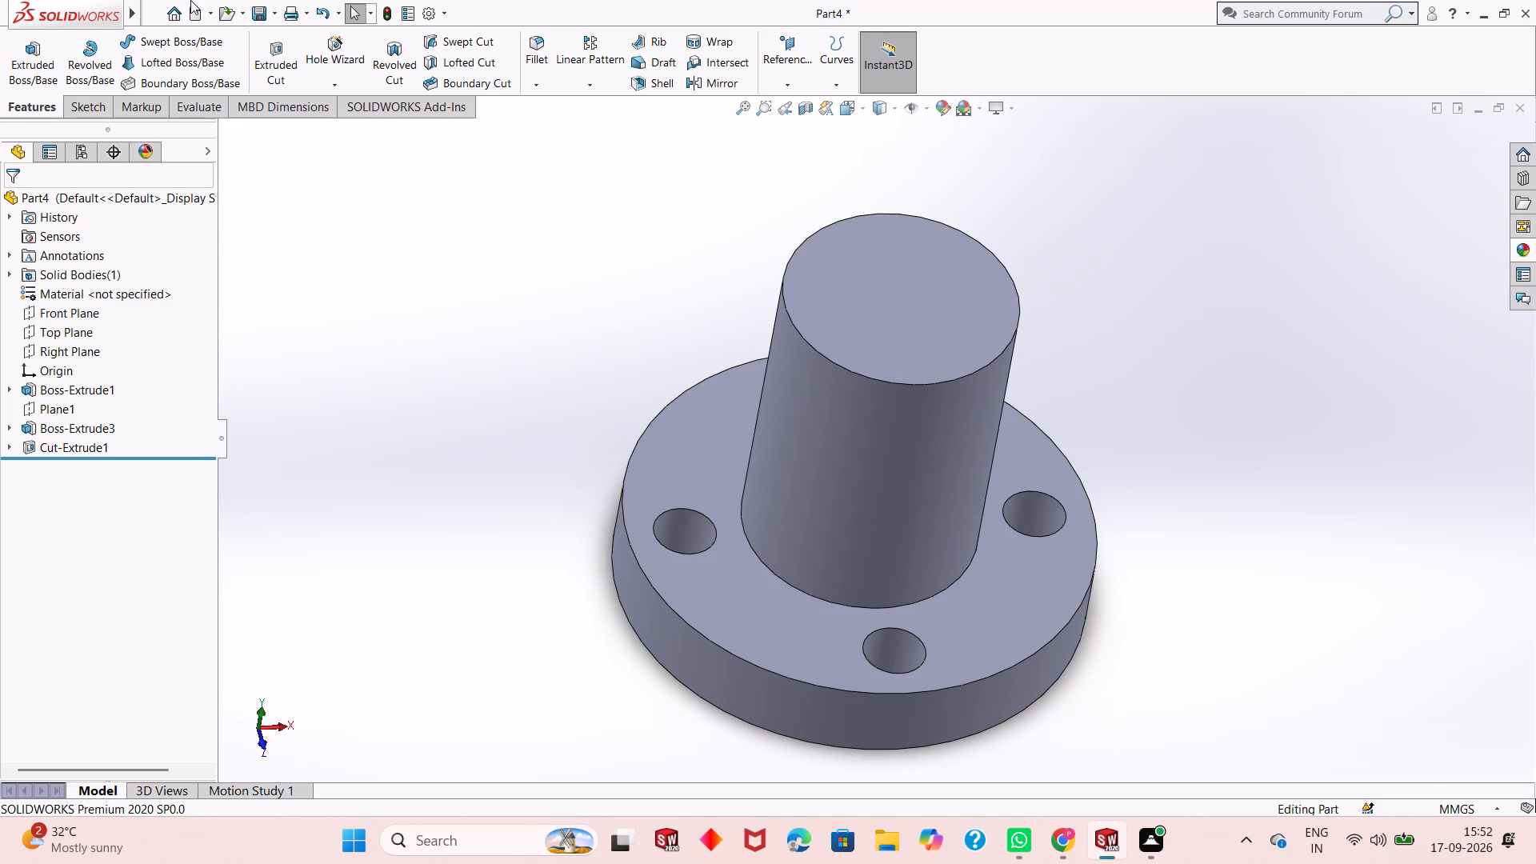
left_click(27, 106)
left_click(537, 50)
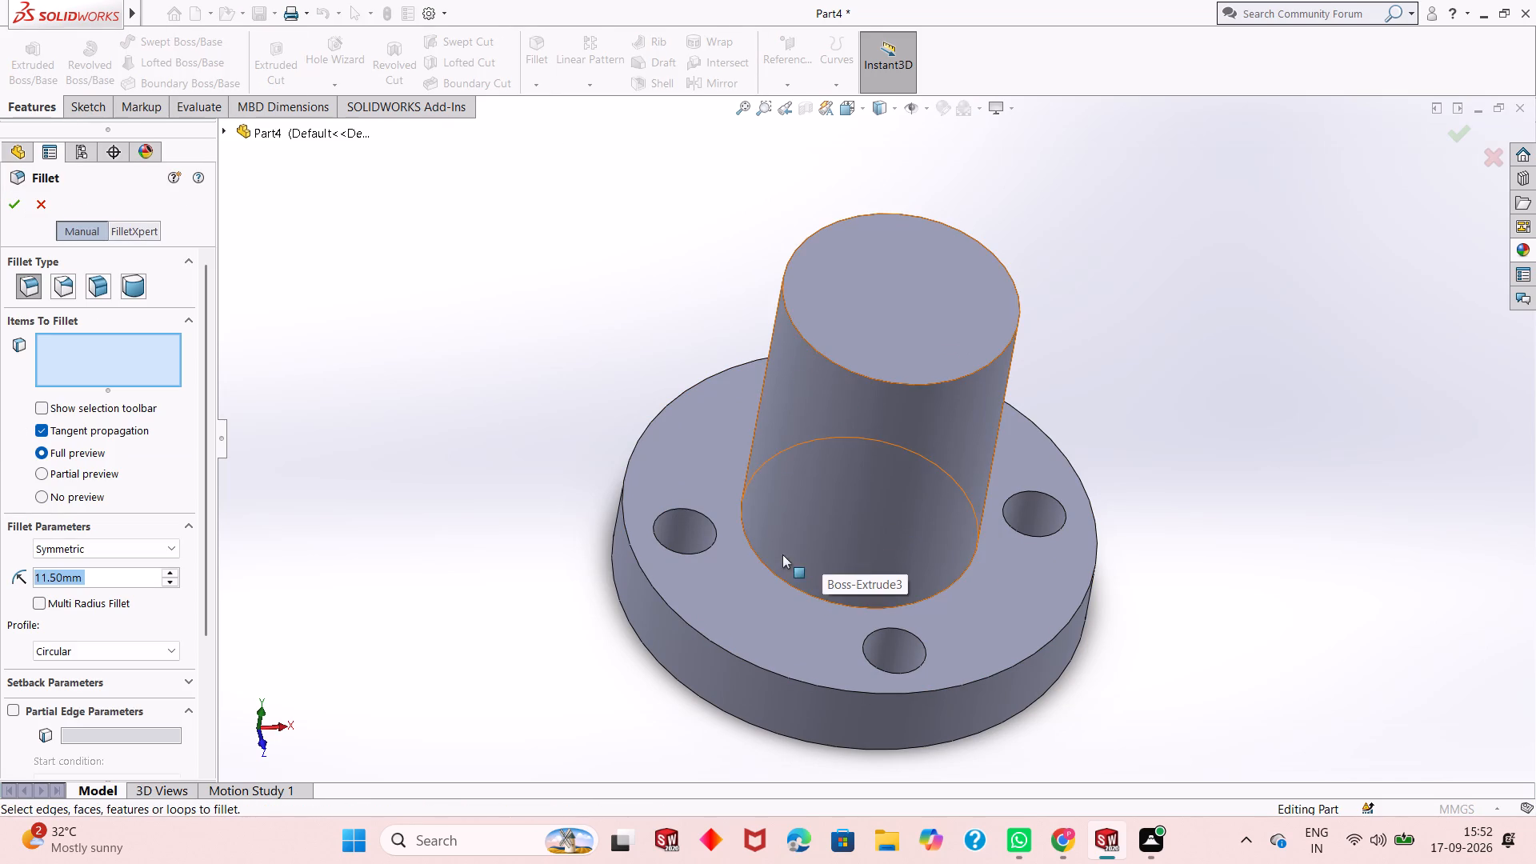
left_click(761, 561)
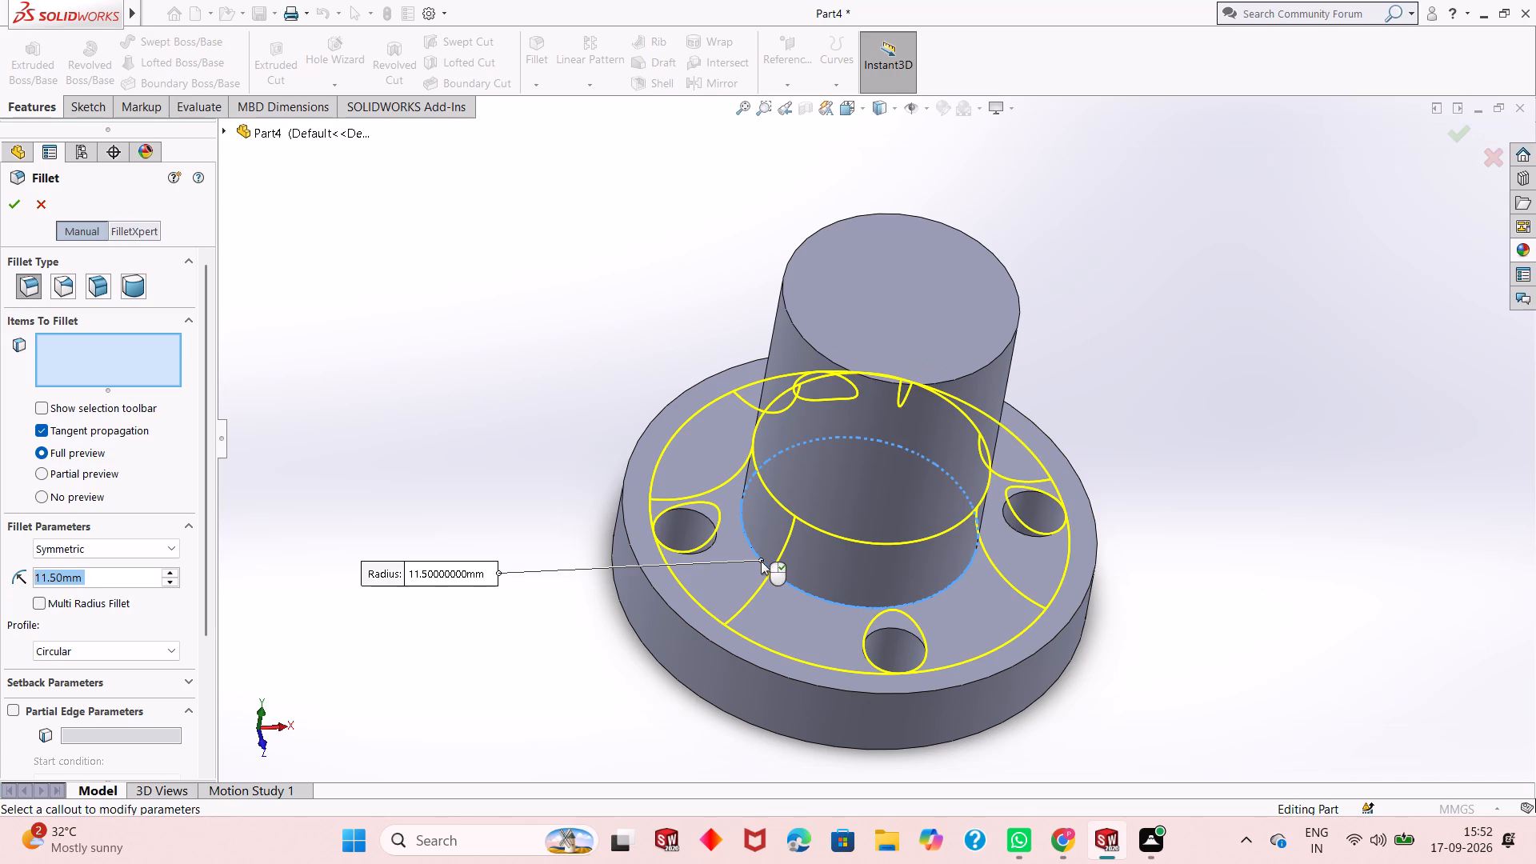
left_click(6, 209)
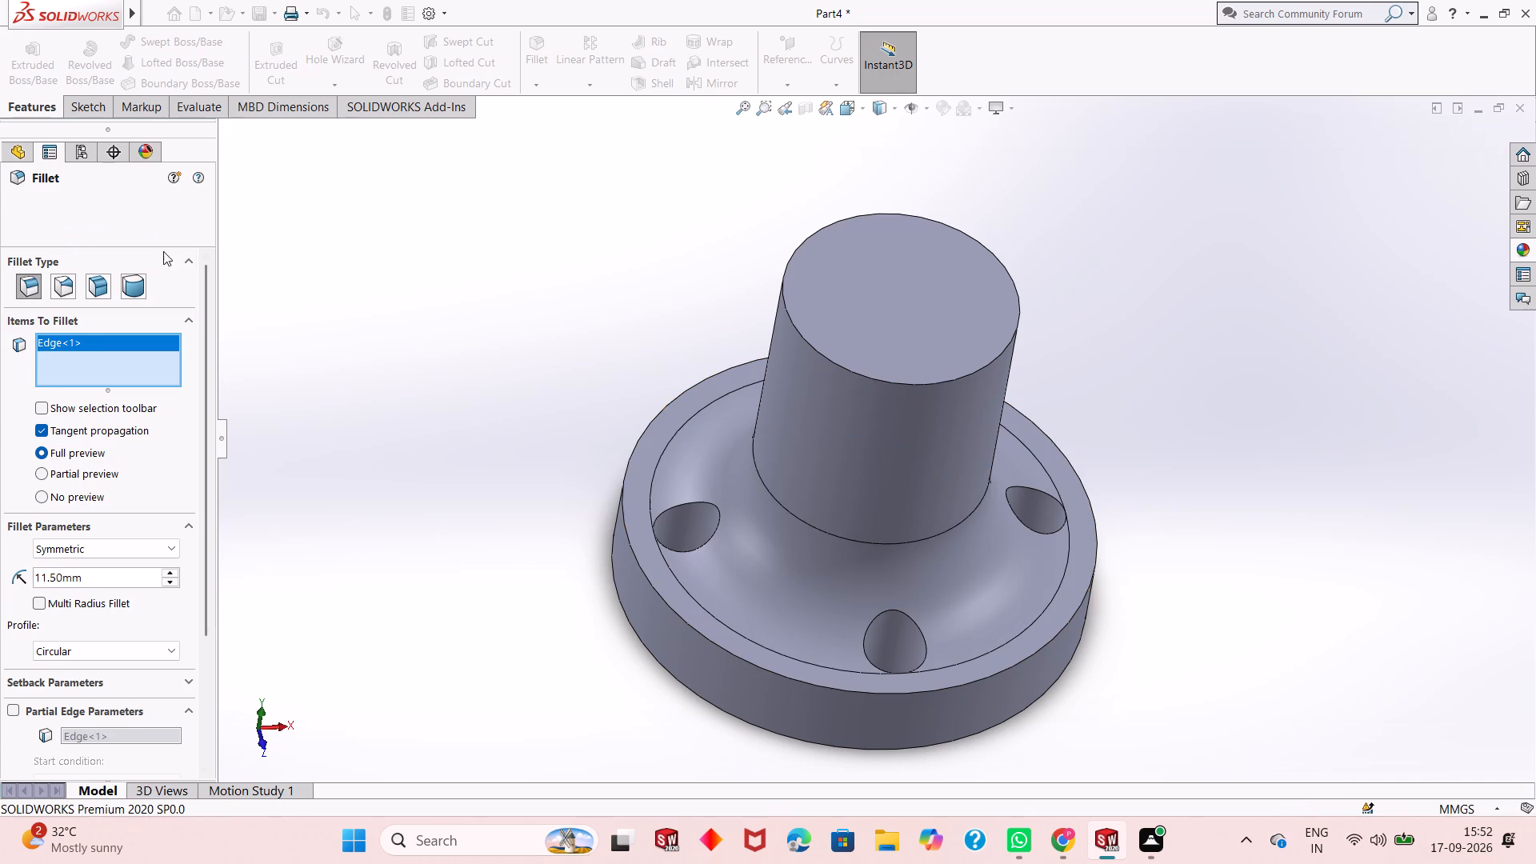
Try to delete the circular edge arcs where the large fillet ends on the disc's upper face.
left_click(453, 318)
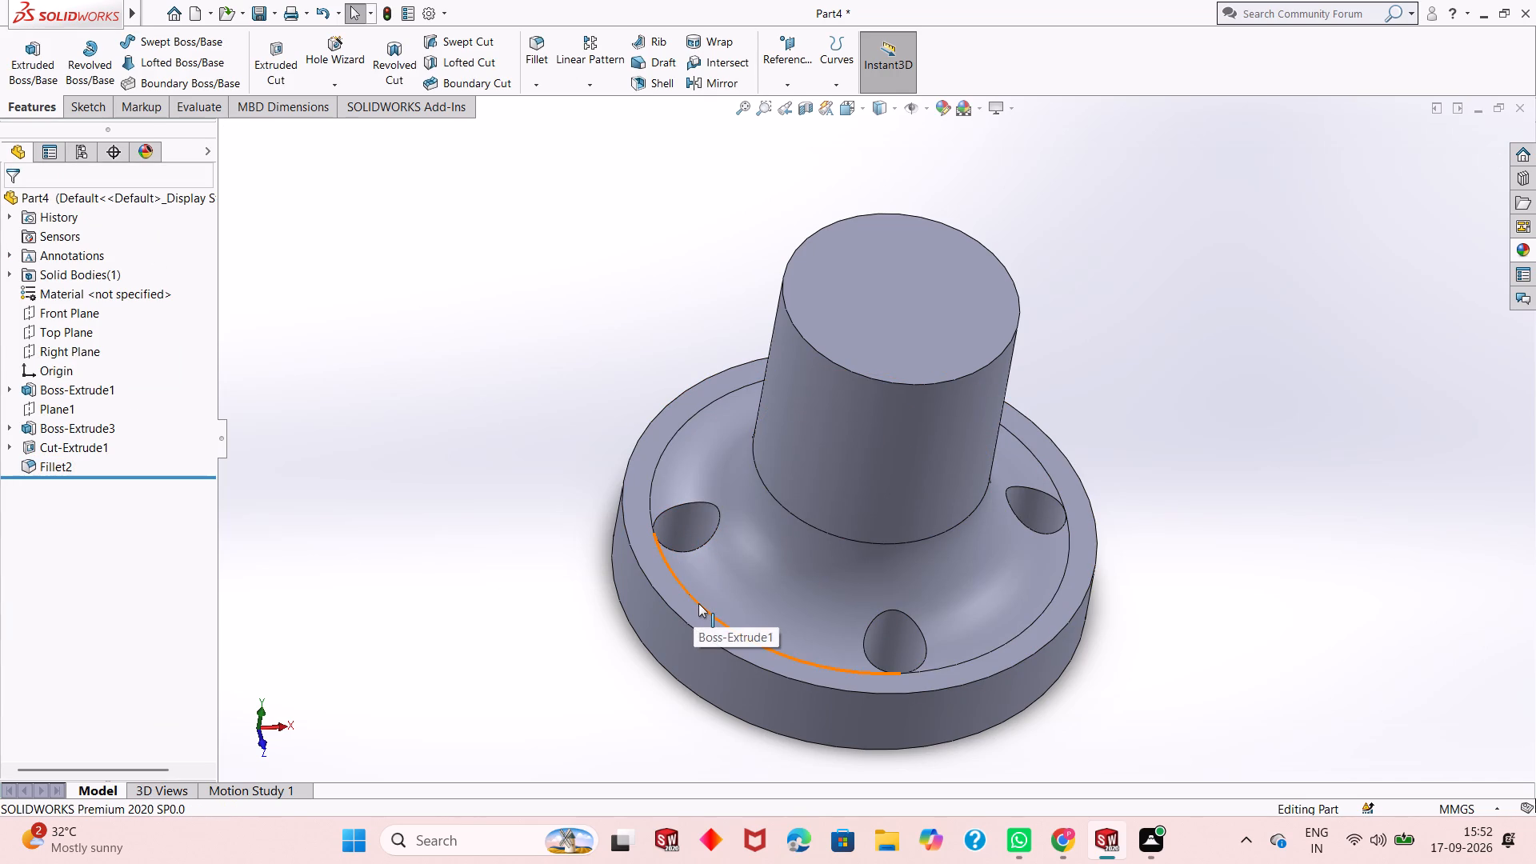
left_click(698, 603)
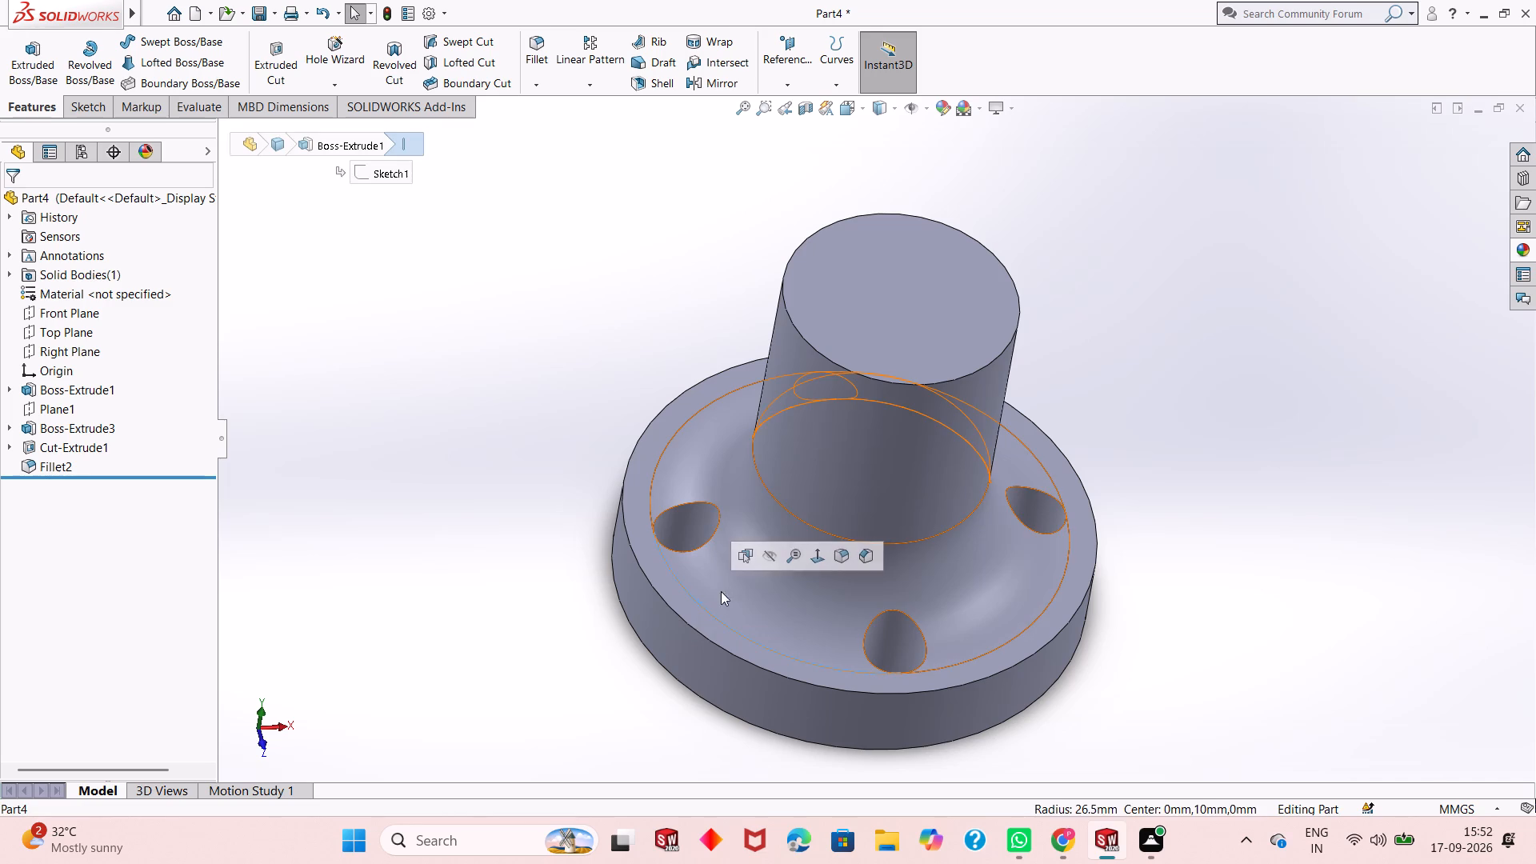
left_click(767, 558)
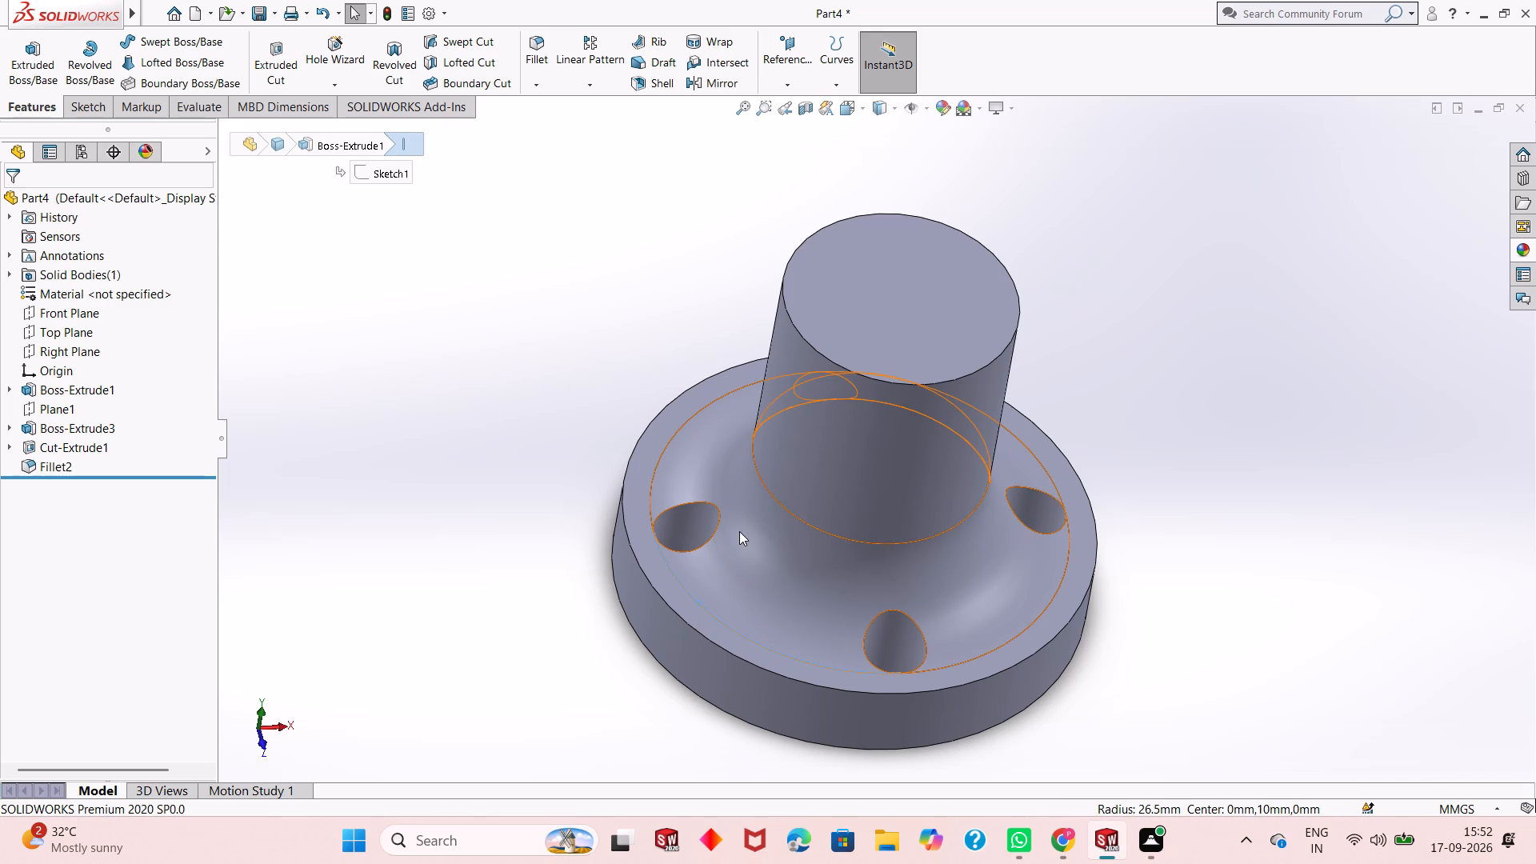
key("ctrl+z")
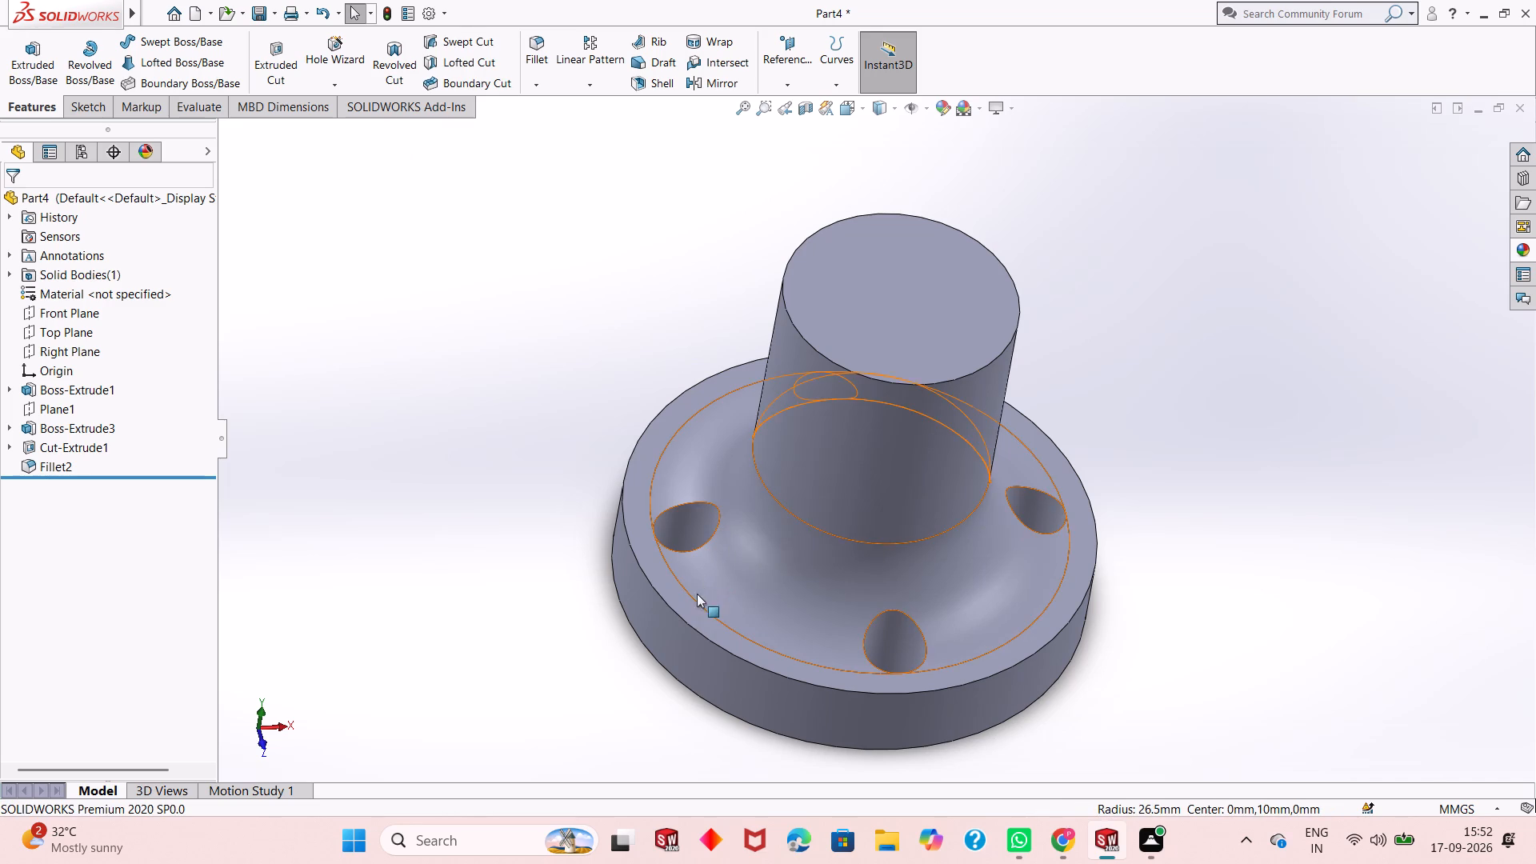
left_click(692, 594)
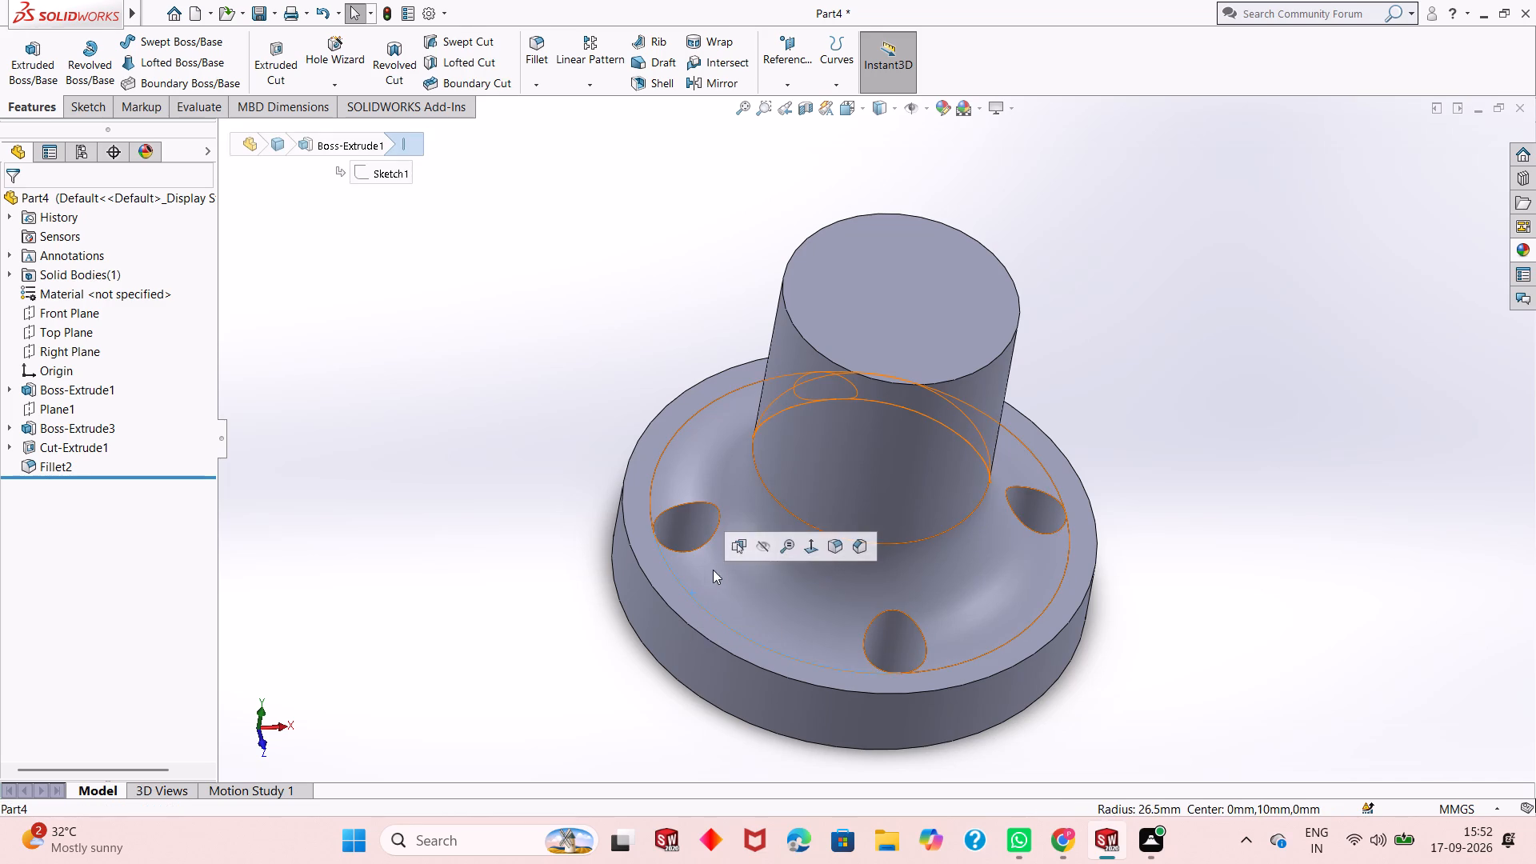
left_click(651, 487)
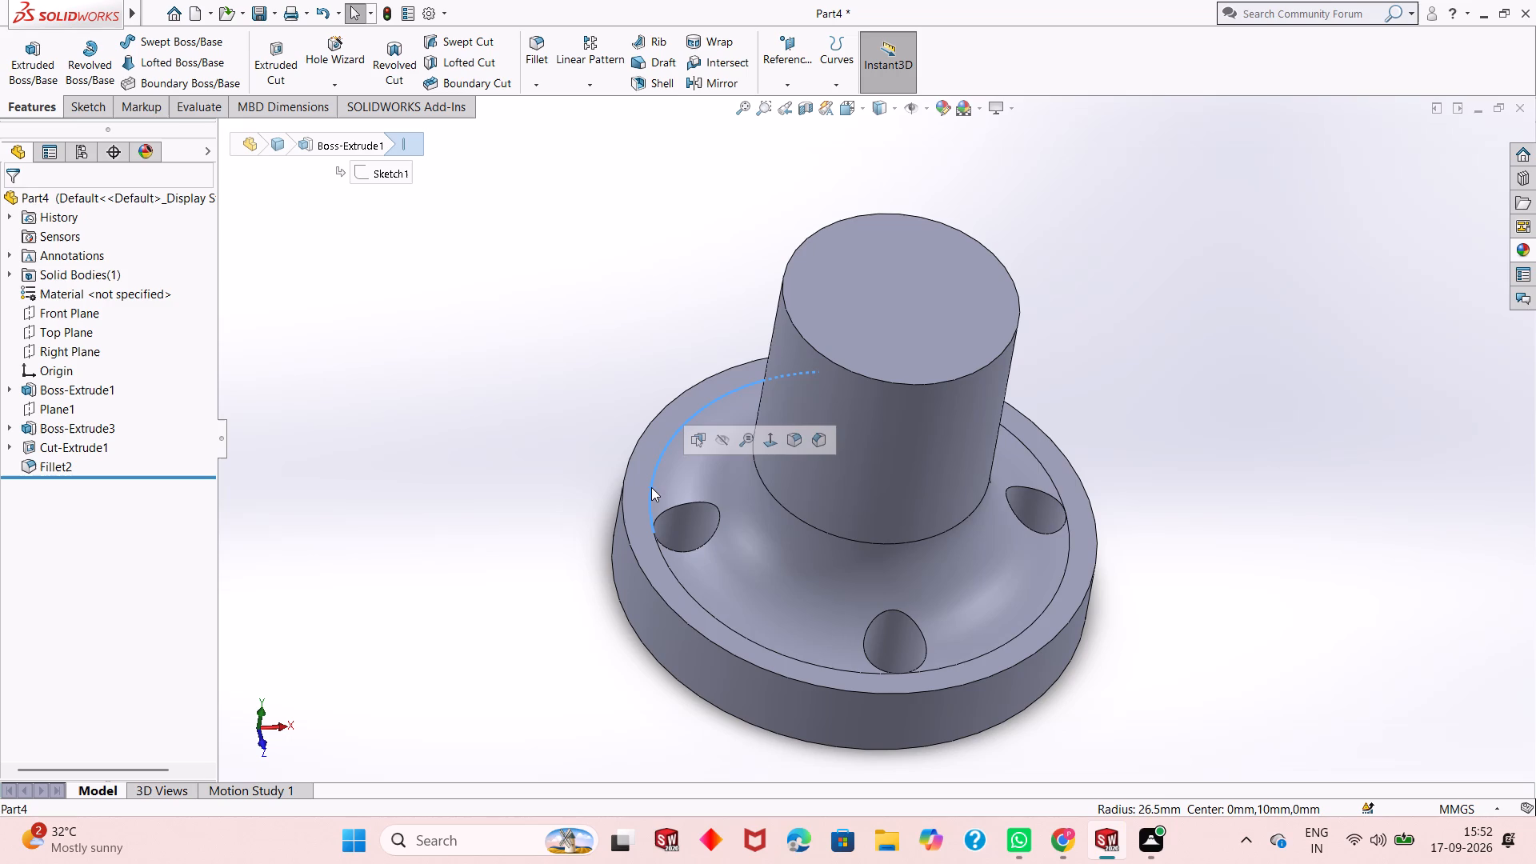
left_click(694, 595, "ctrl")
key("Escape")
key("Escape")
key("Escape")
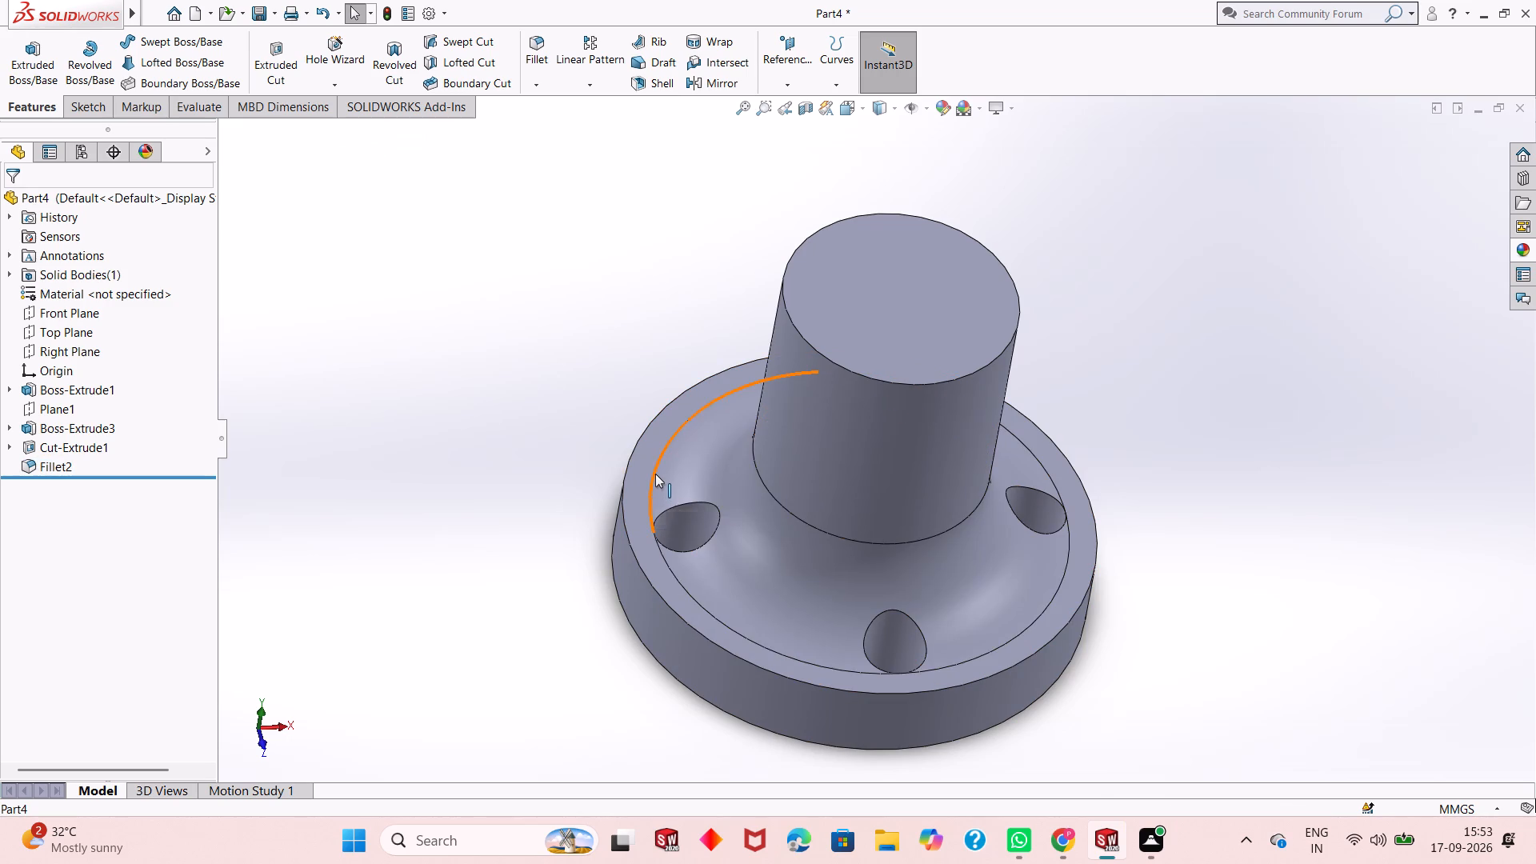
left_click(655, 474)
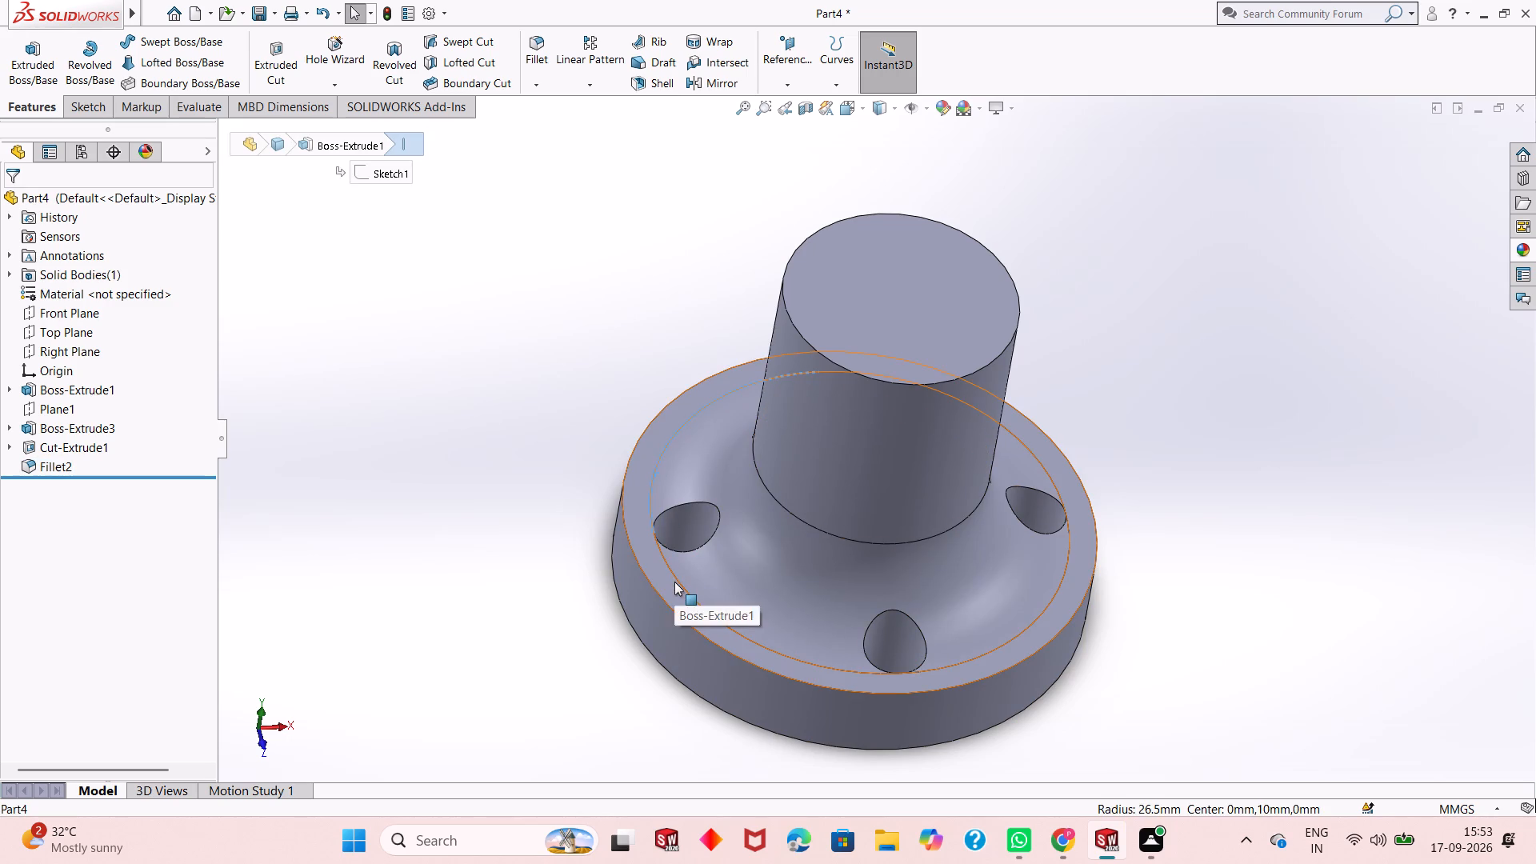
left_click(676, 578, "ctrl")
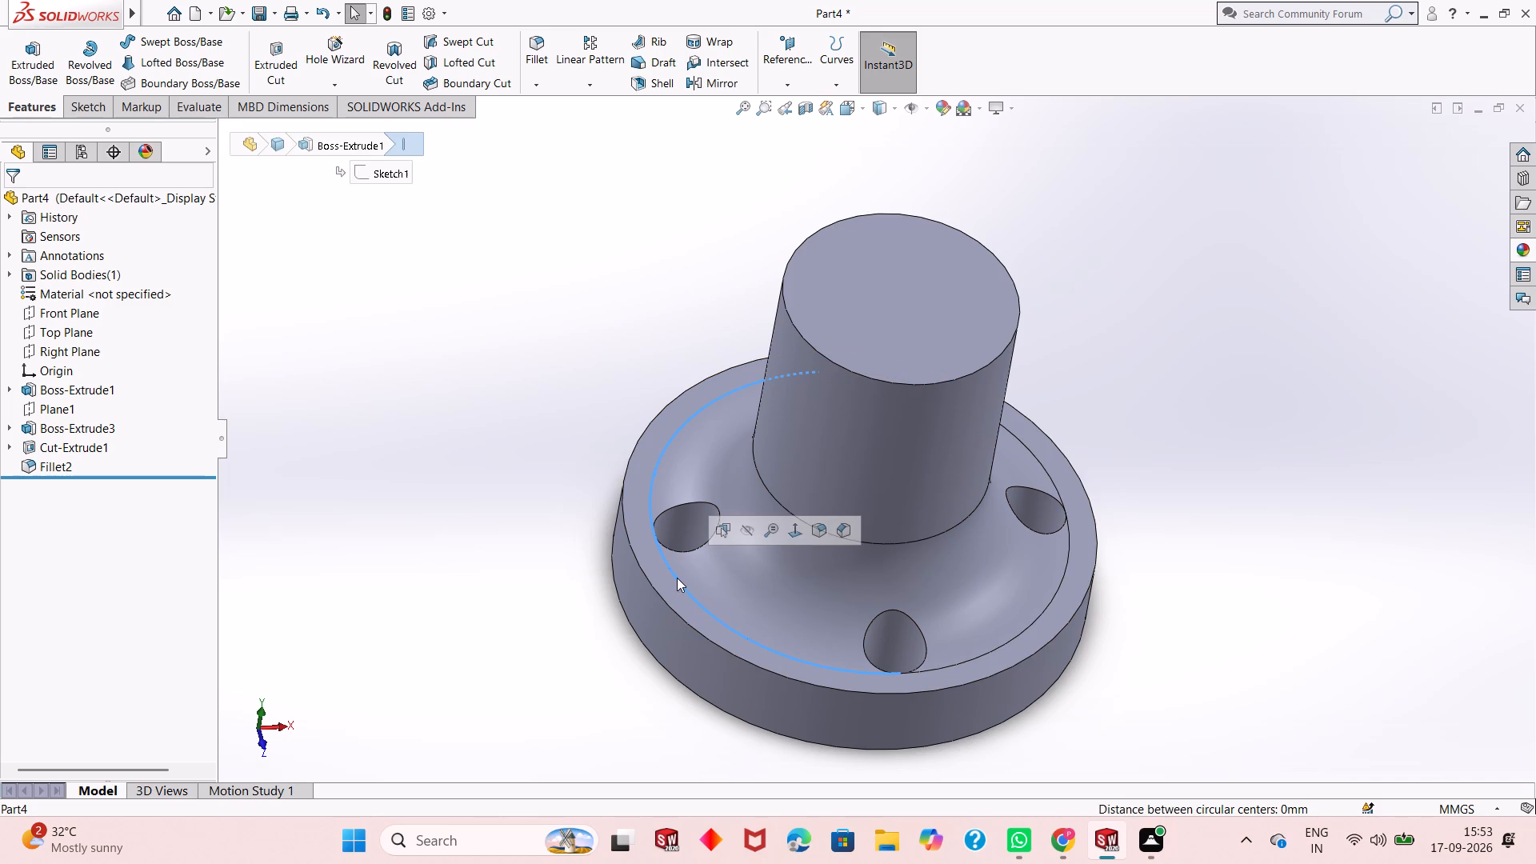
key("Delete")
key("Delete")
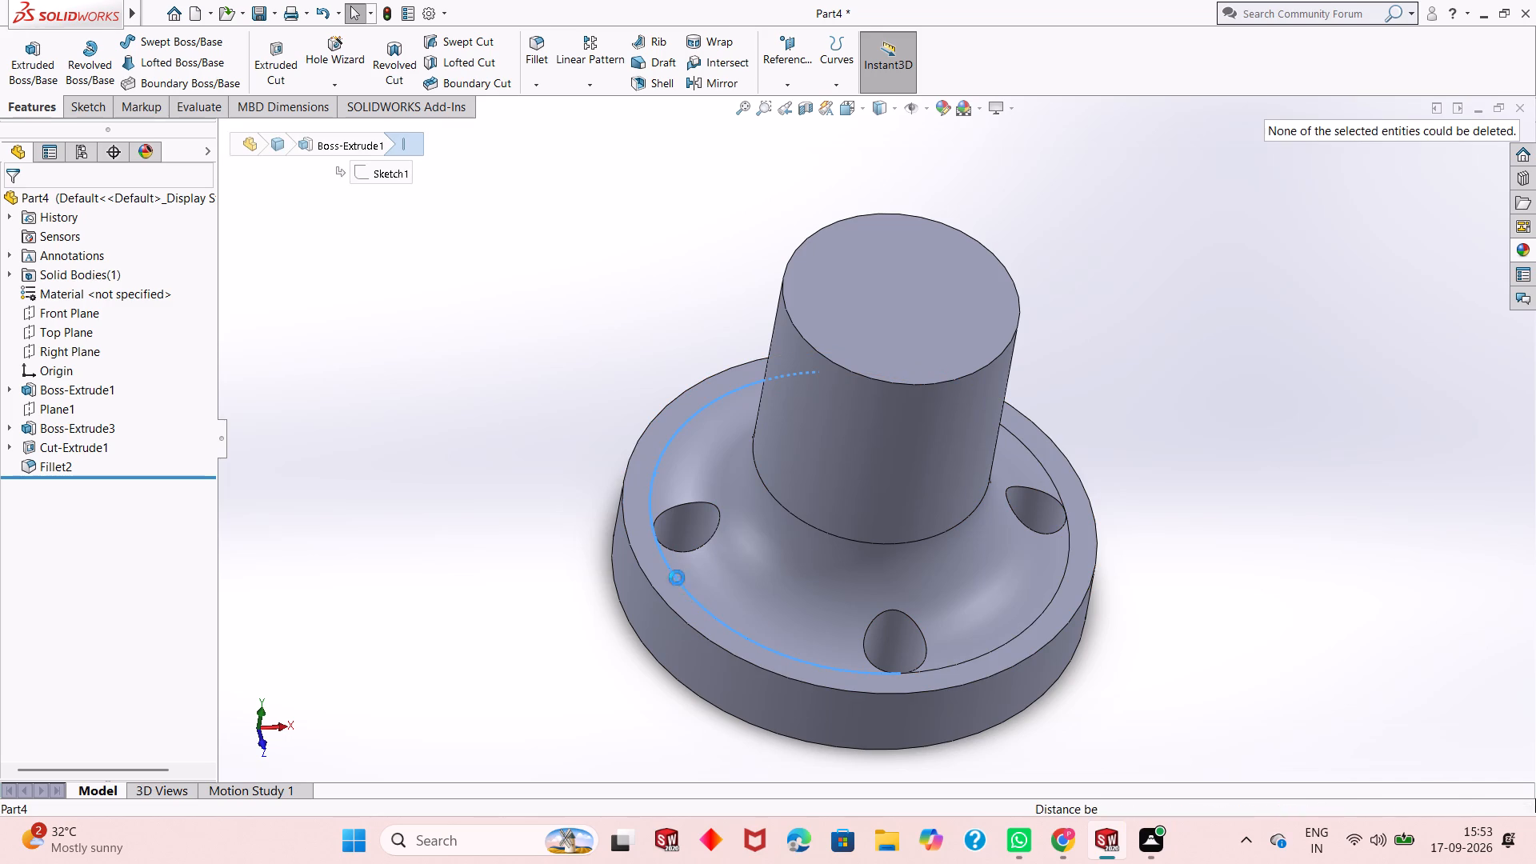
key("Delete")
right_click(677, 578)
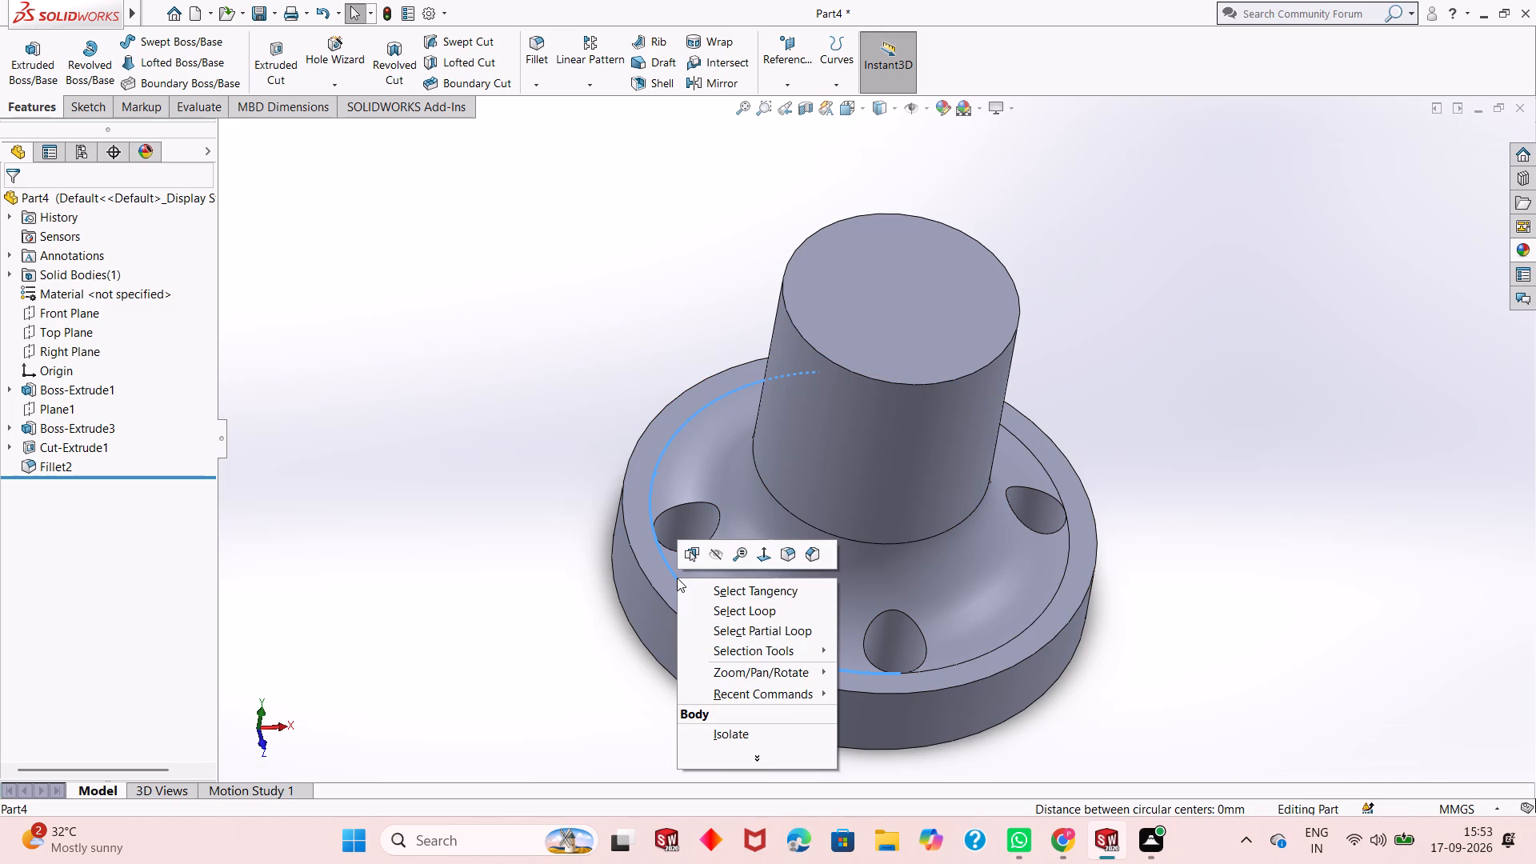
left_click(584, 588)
Examine the boss, the fillet and the holes of the flange from above and from the side.
middle_click_drag(961, 587, 963, 479)
scroll(963, 479, "up", 1)
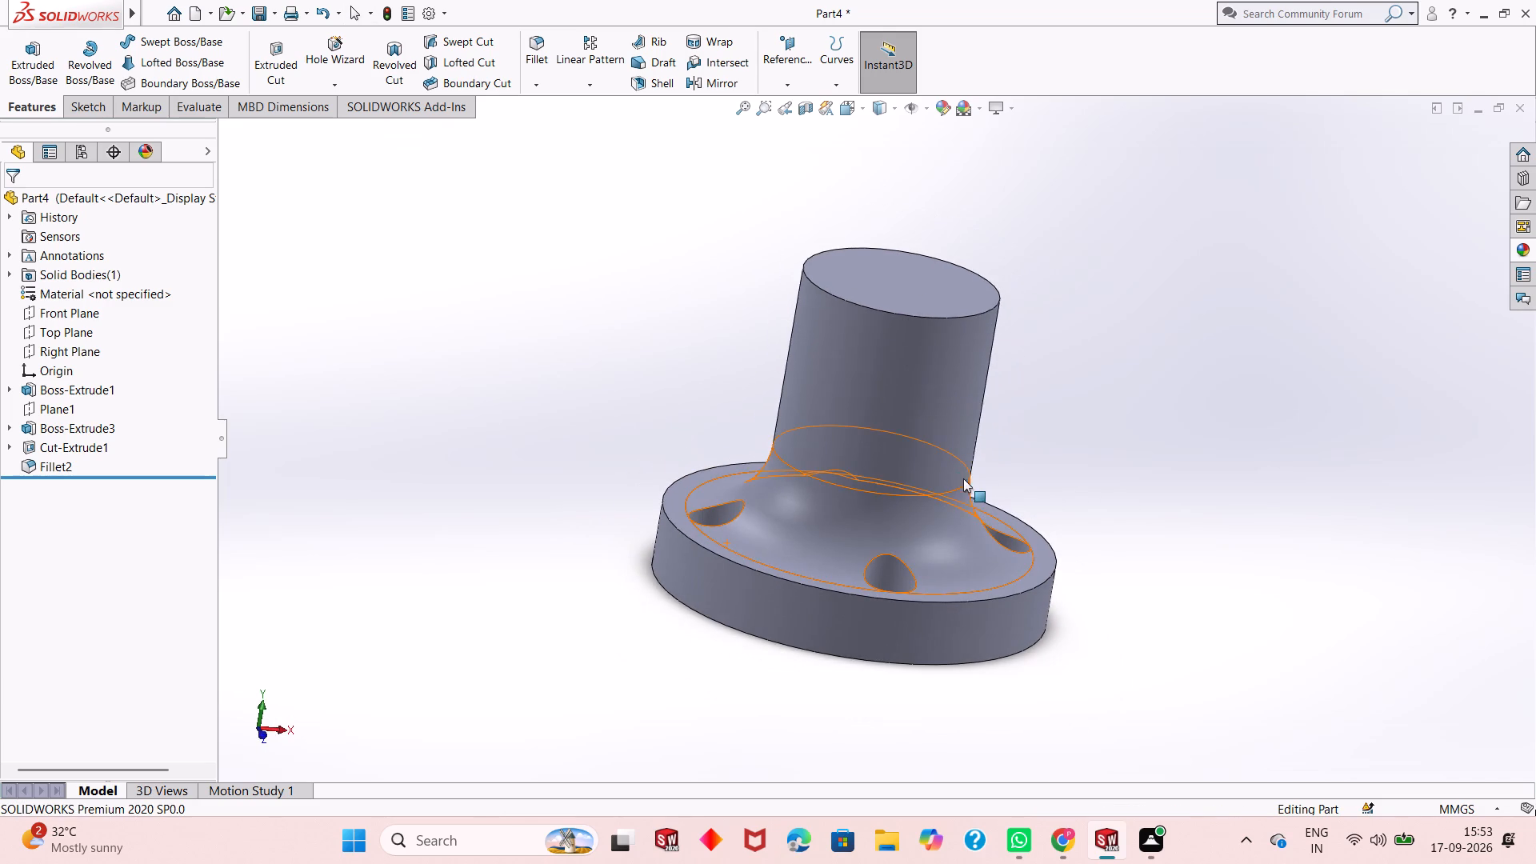
scroll(888, 462, "up", 1)
middle_click_drag(906, 423, 914, 507)
scroll(914, 507, "up", 1)
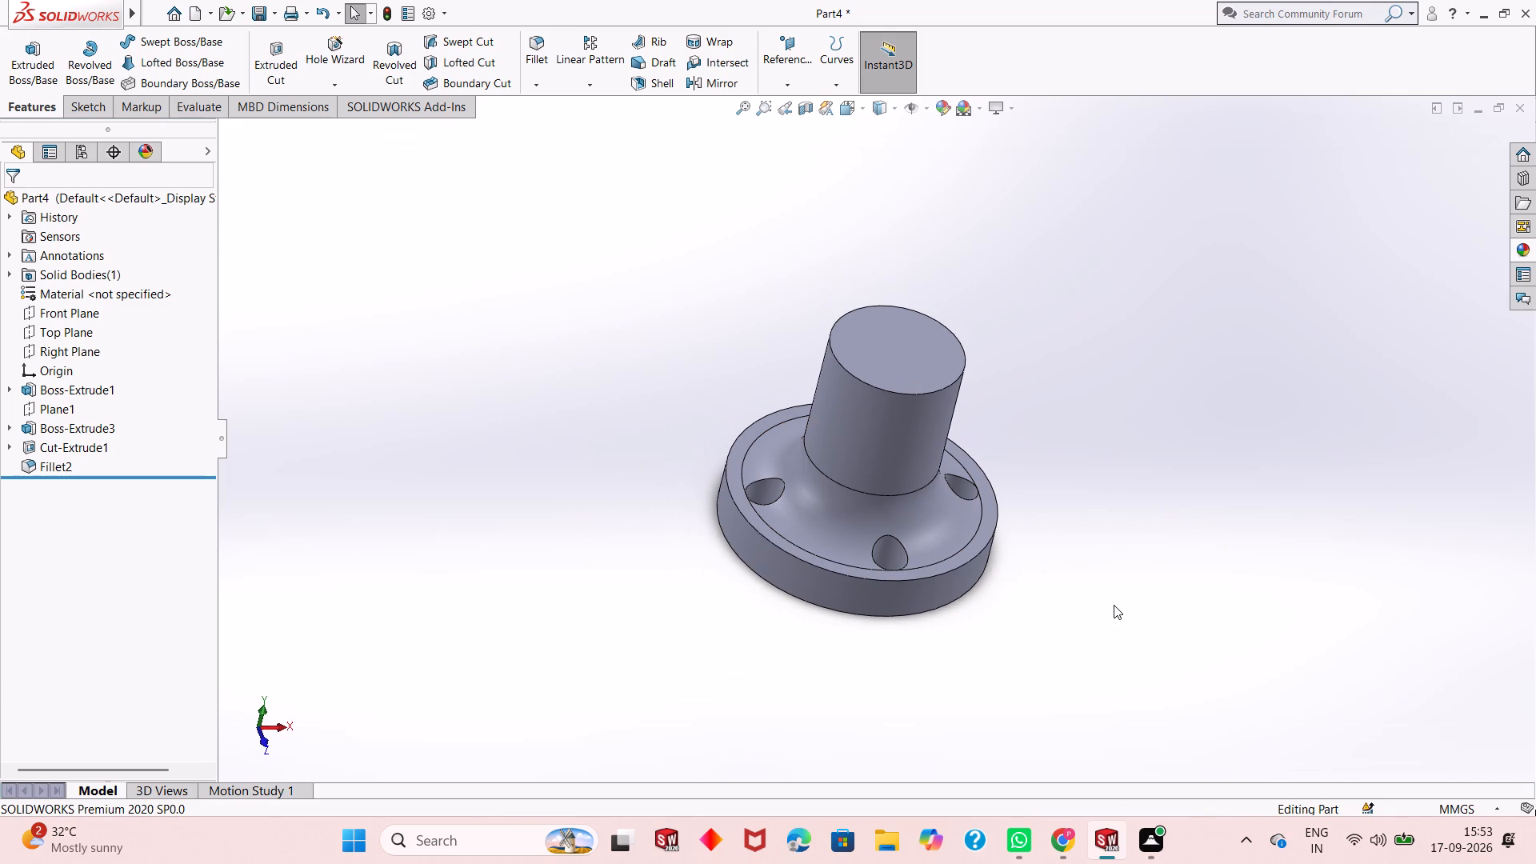
middle_click_drag(977, 632, 961, 508)
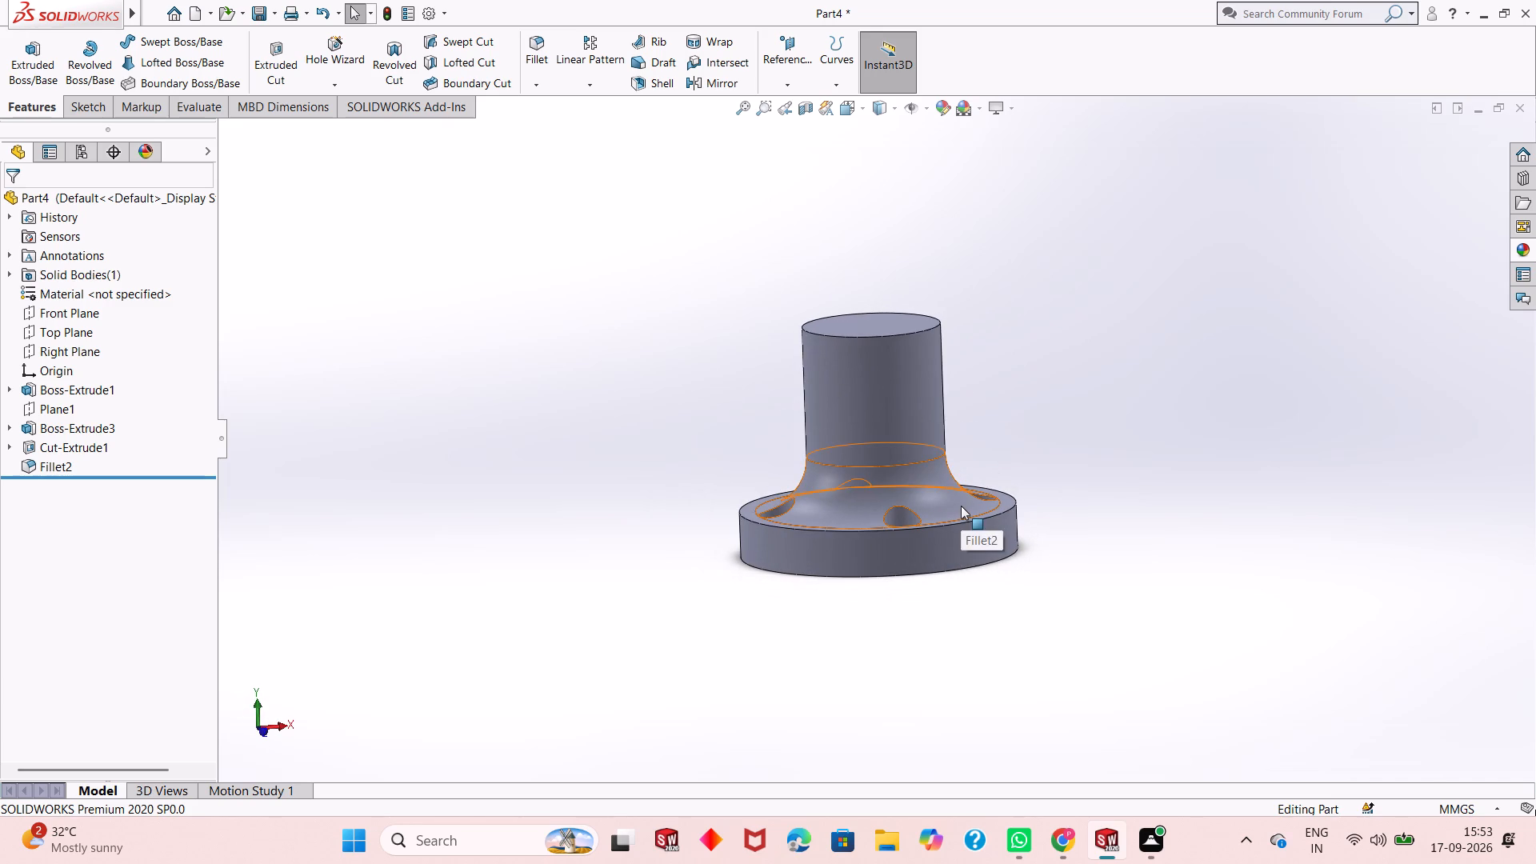
scroll(865, 540, "up", 1)
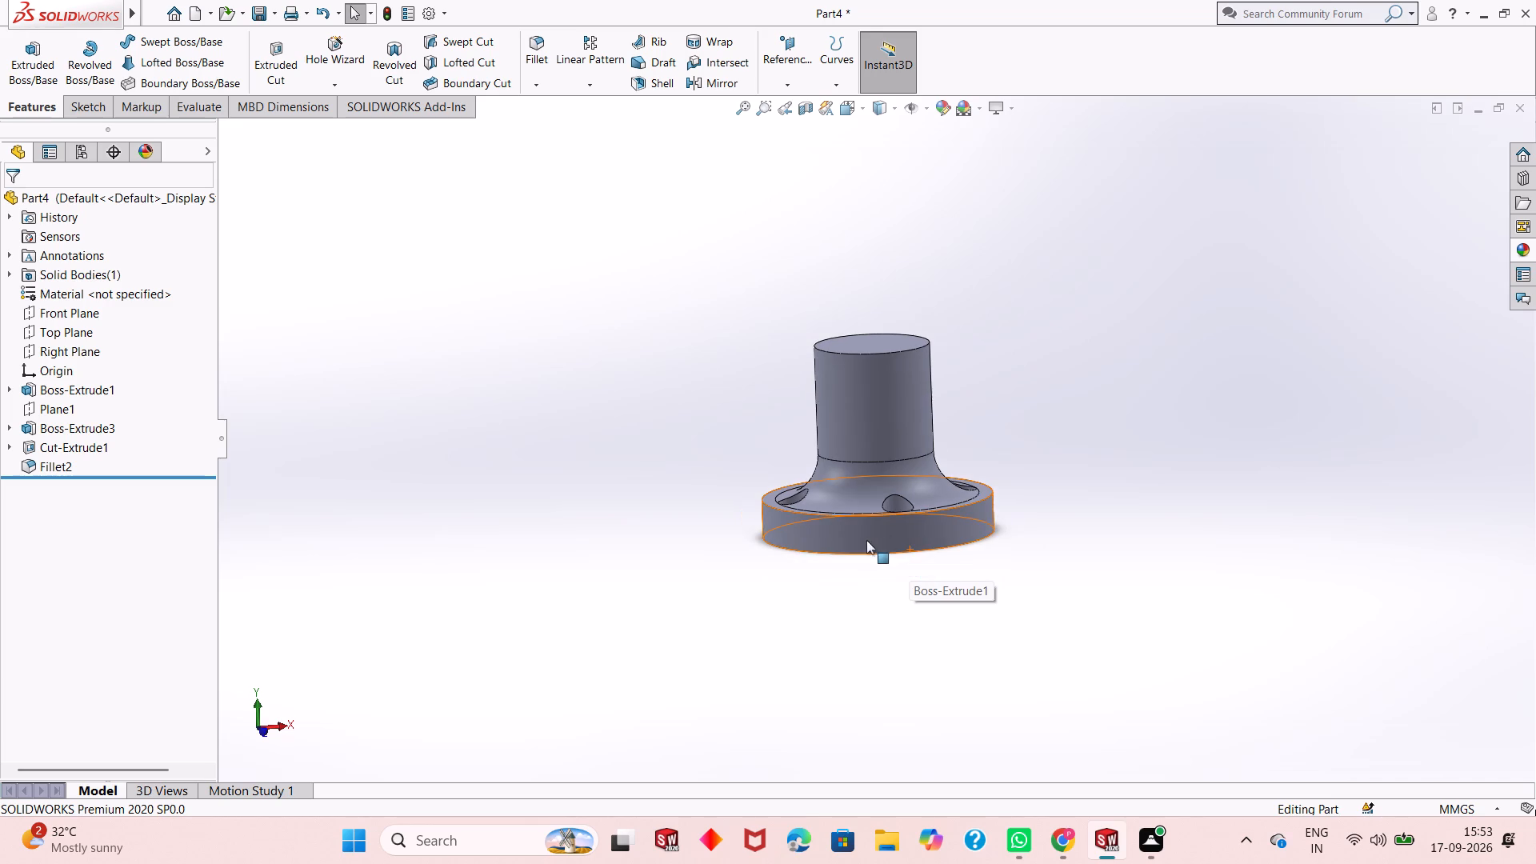
scroll(933, 490, "down", 2)
left_click(978, 579)
Sketch a circle about 24 mm in diameter, centred on the origin, on the disc's bottom face.
middle_click_drag(953, 575, 945, 377)
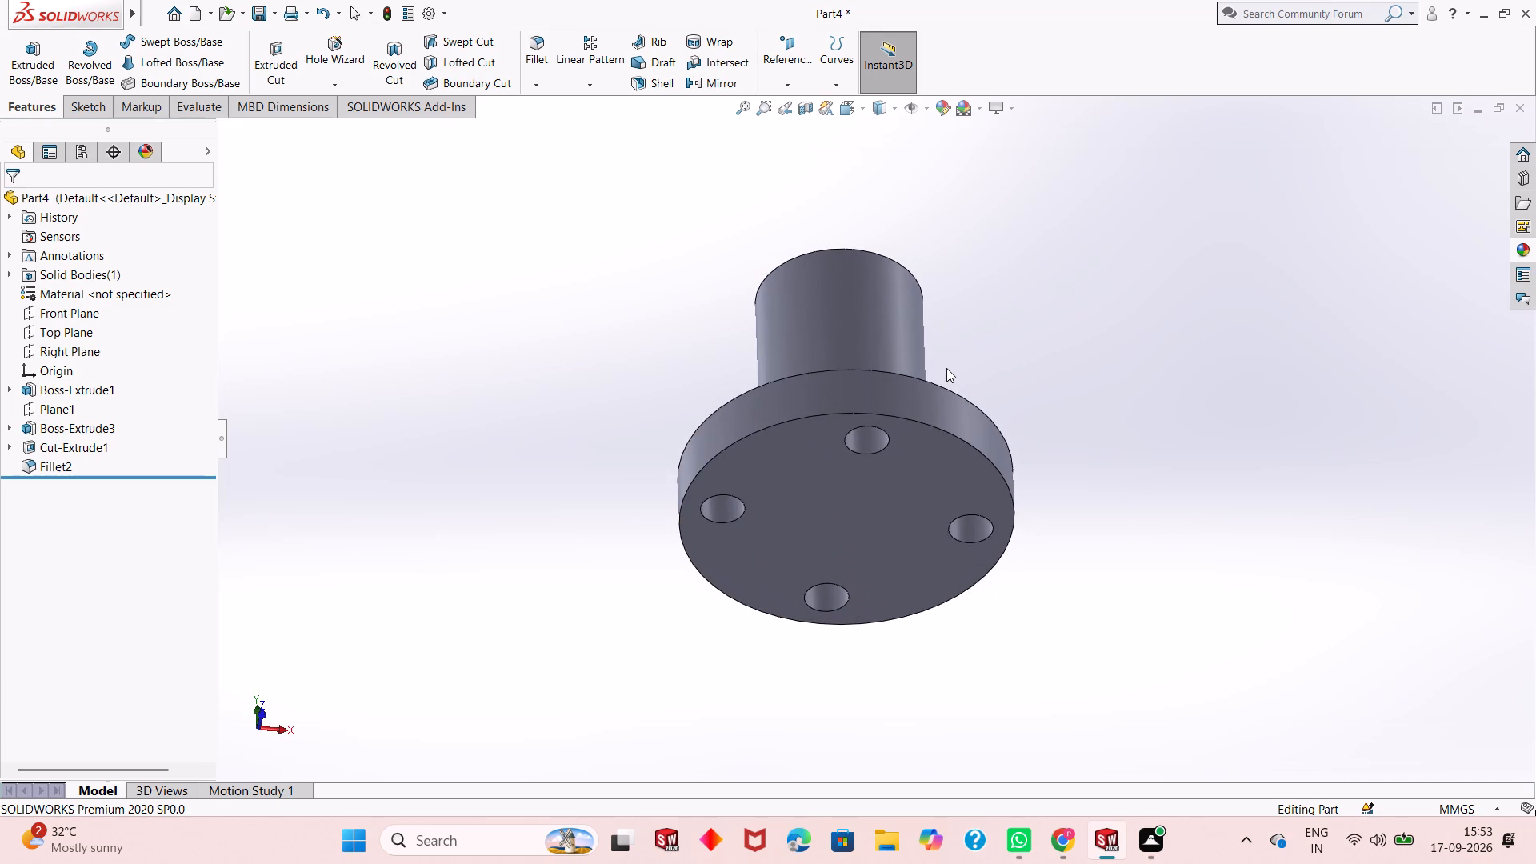
left_click(923, 504)
left_click(1001, 450)
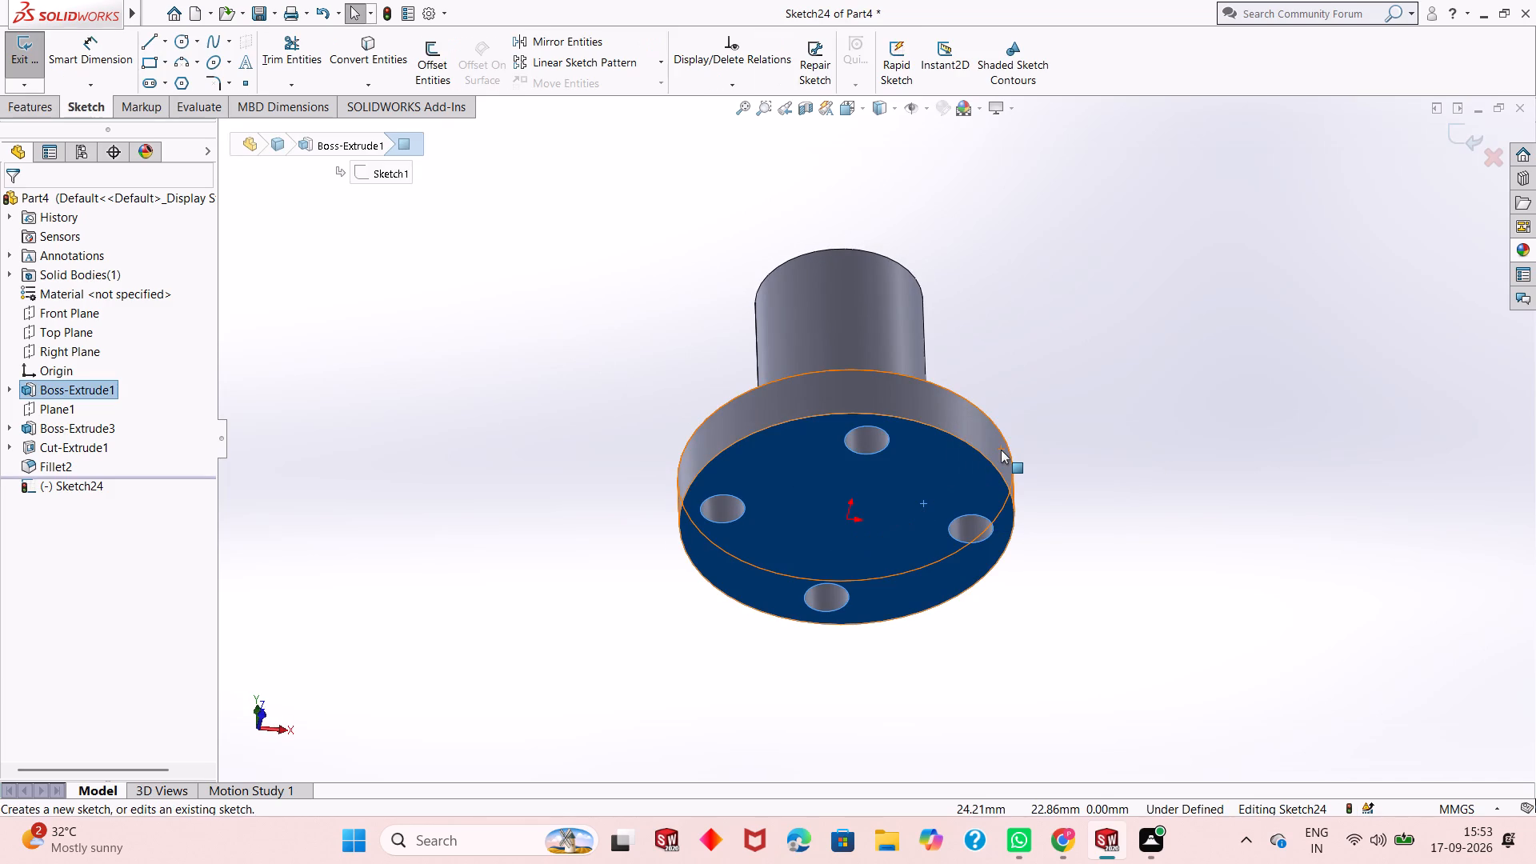
key("ctrl+8")
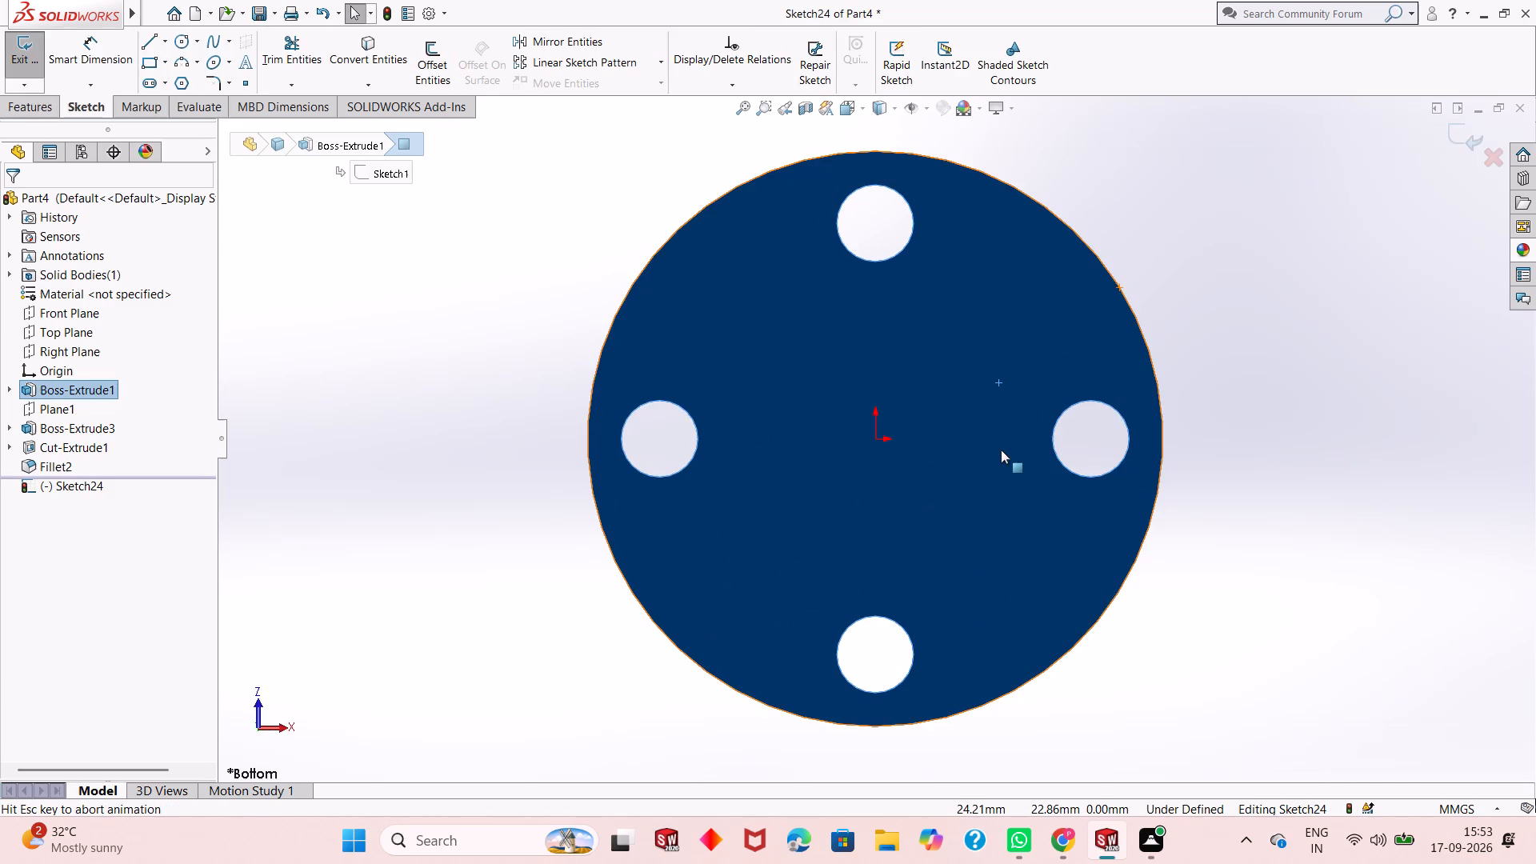
key("Escape")
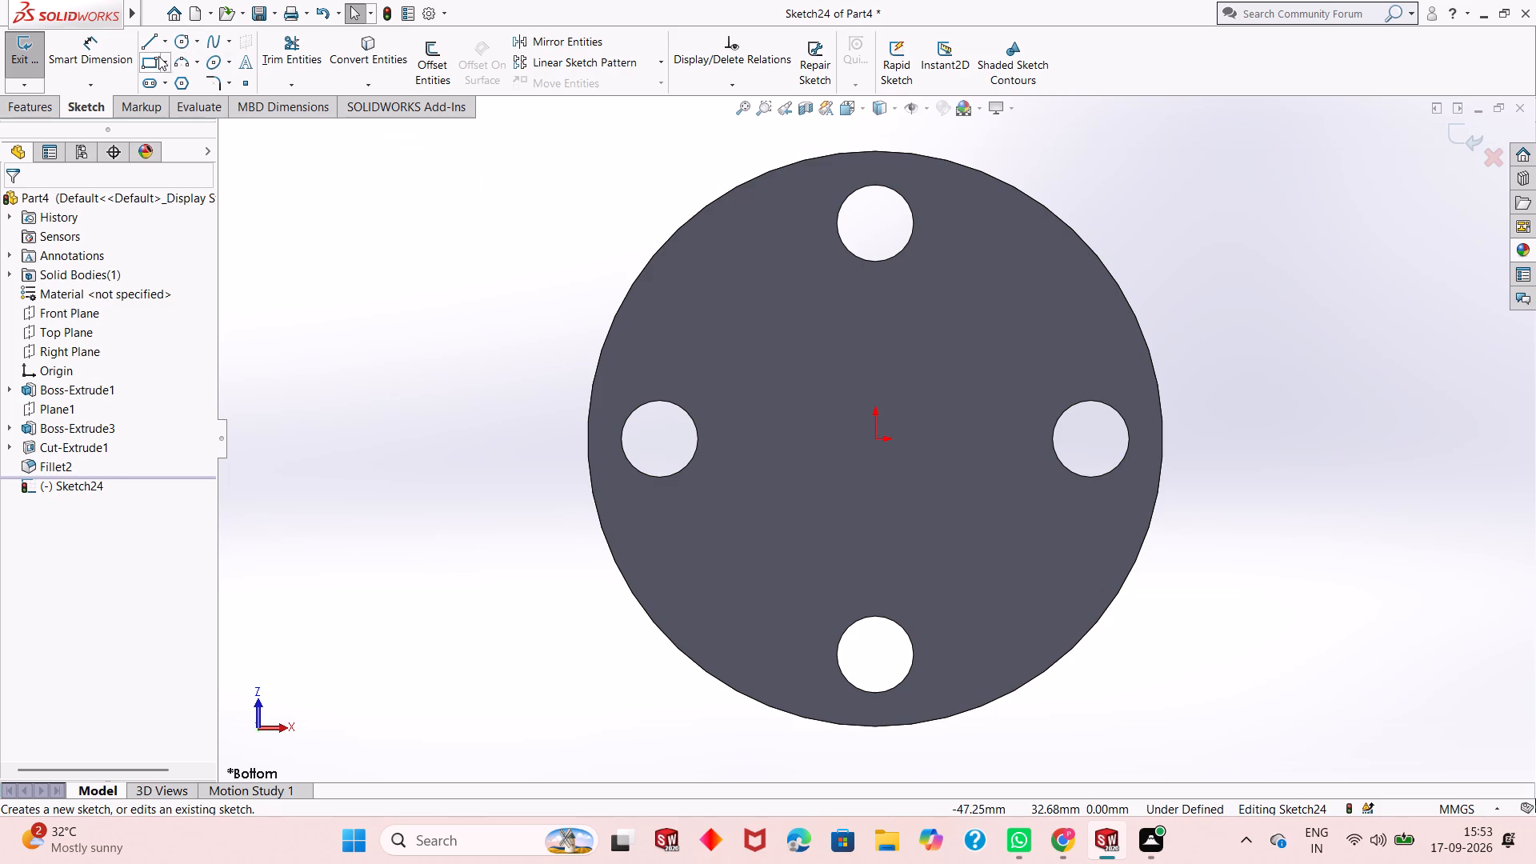
left_click(178, 42)
left_click(878, 440)
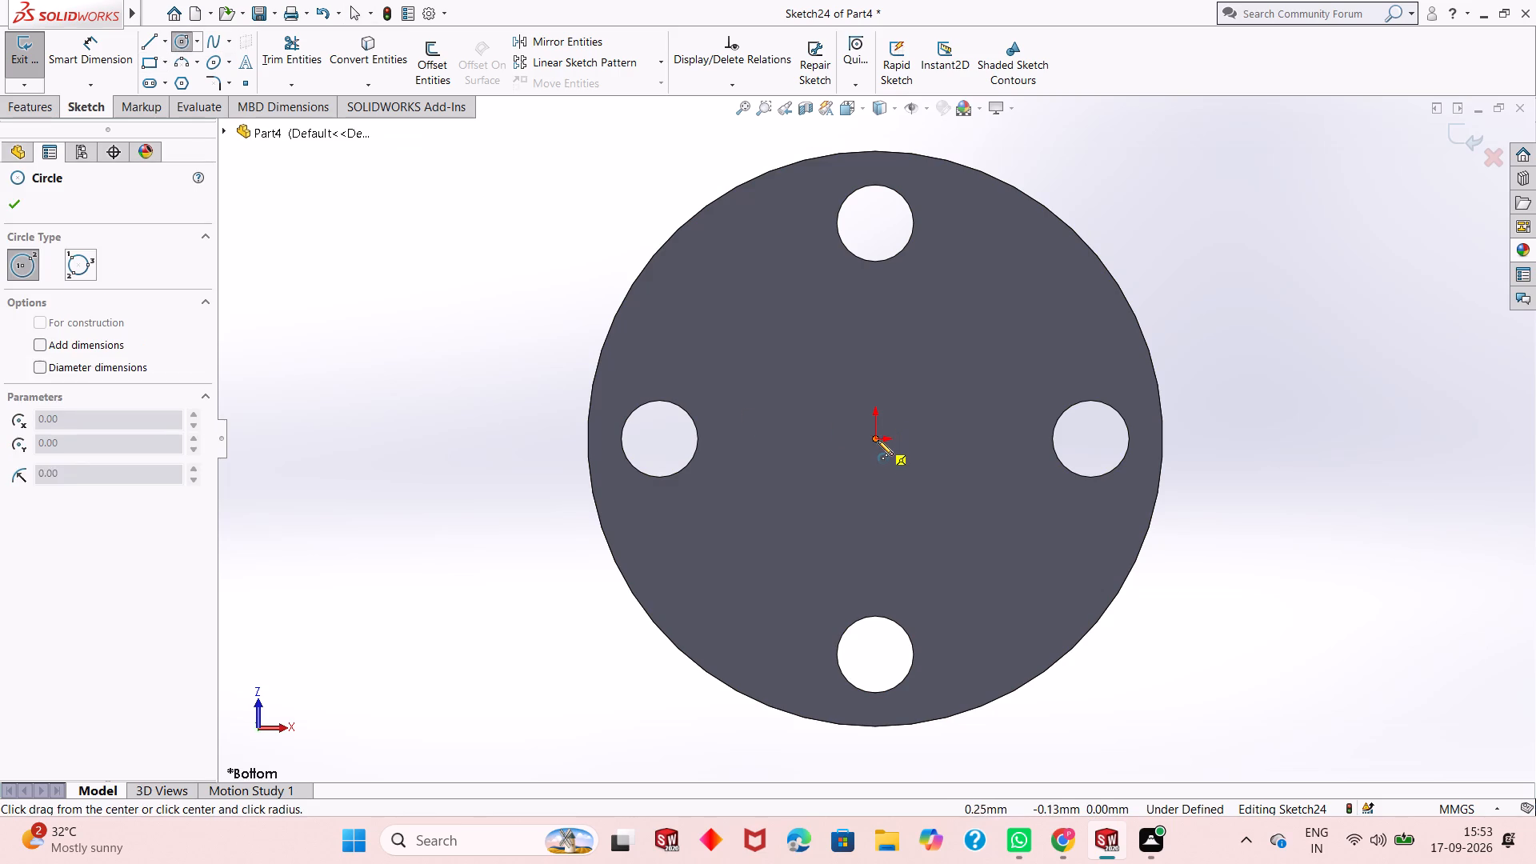
left_click(967, 368)
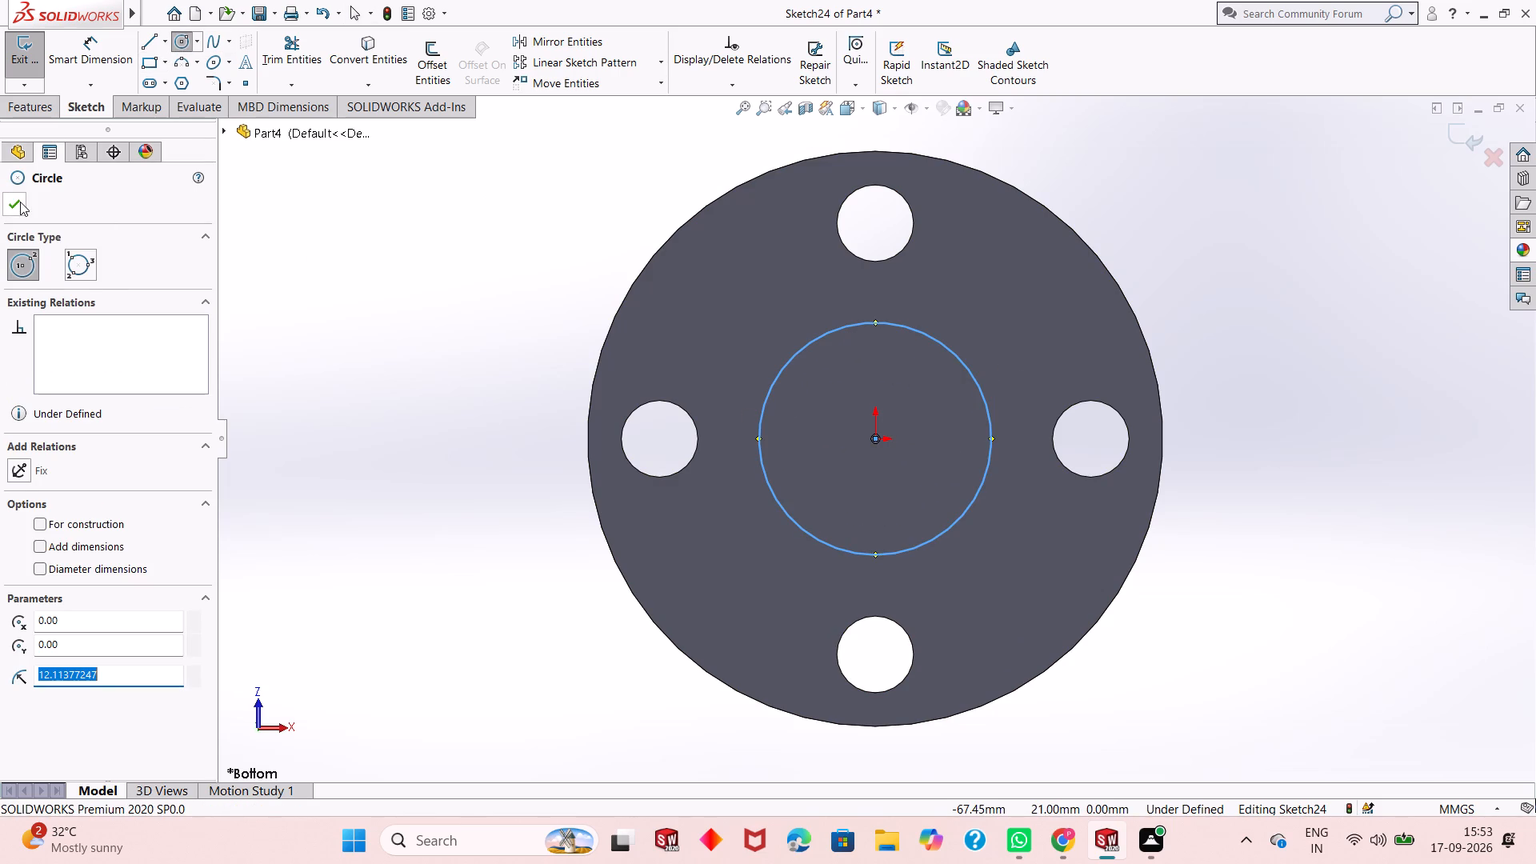
left_click(21, 202)
Dimension the bottom-face circle with a diameter of 30 mm.
left_click(117, 45)
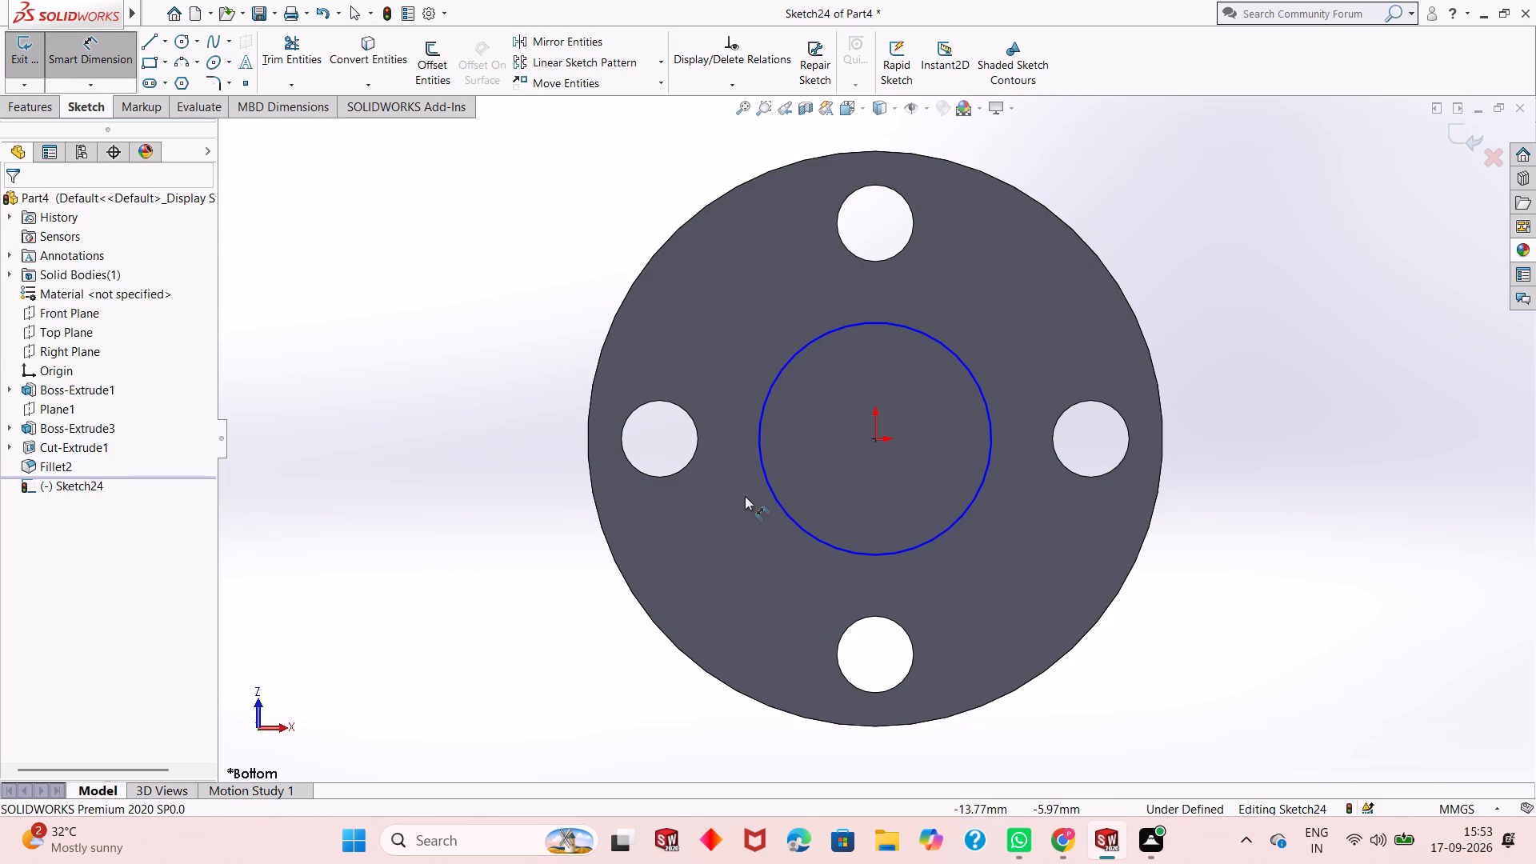
left_click(772, 498)
left_click(500, 684)
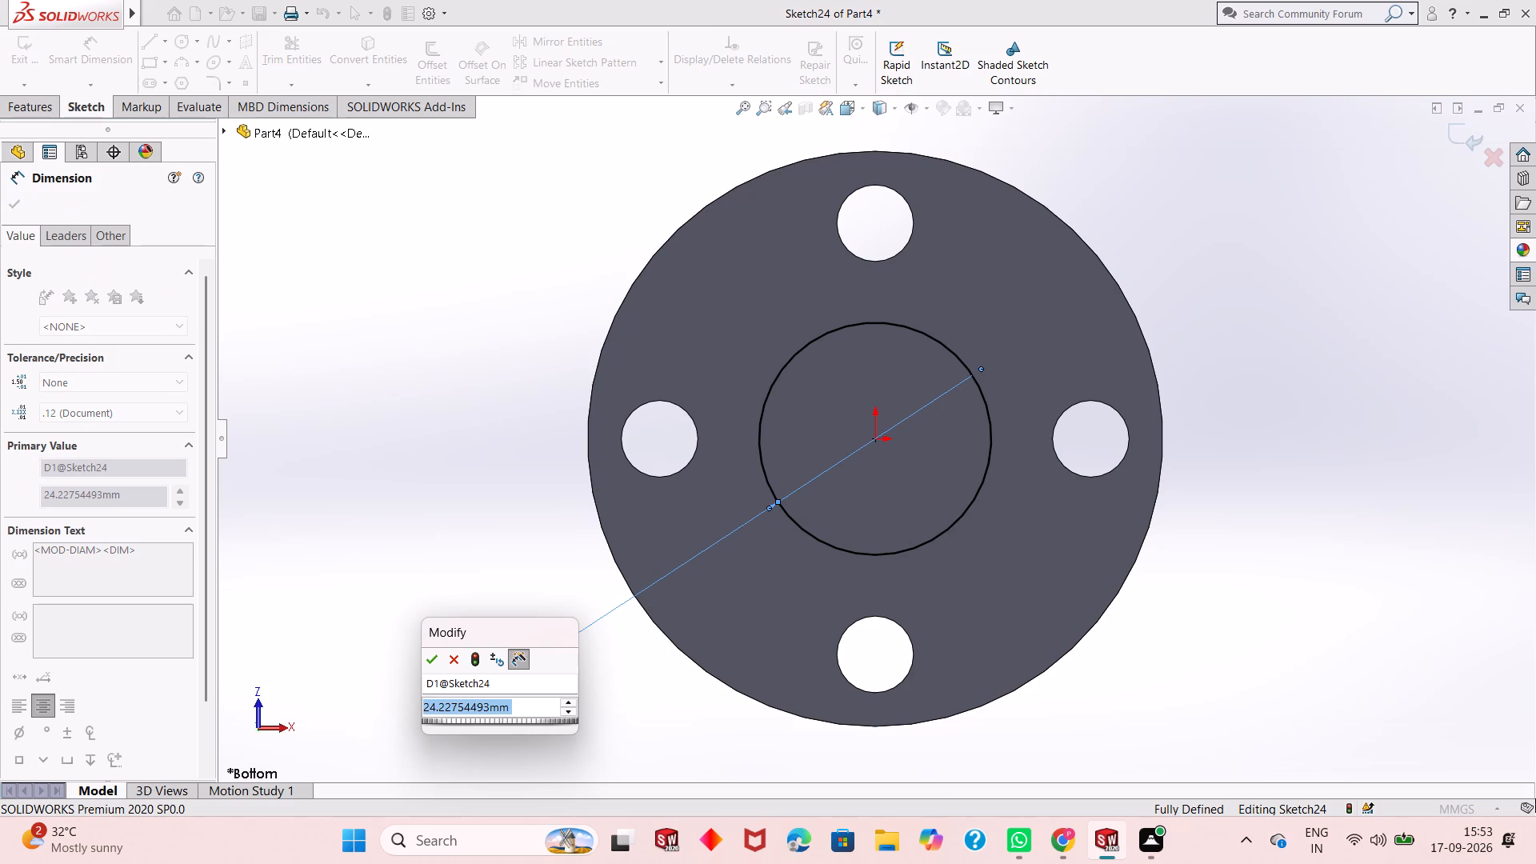
type("30")
key("Return")
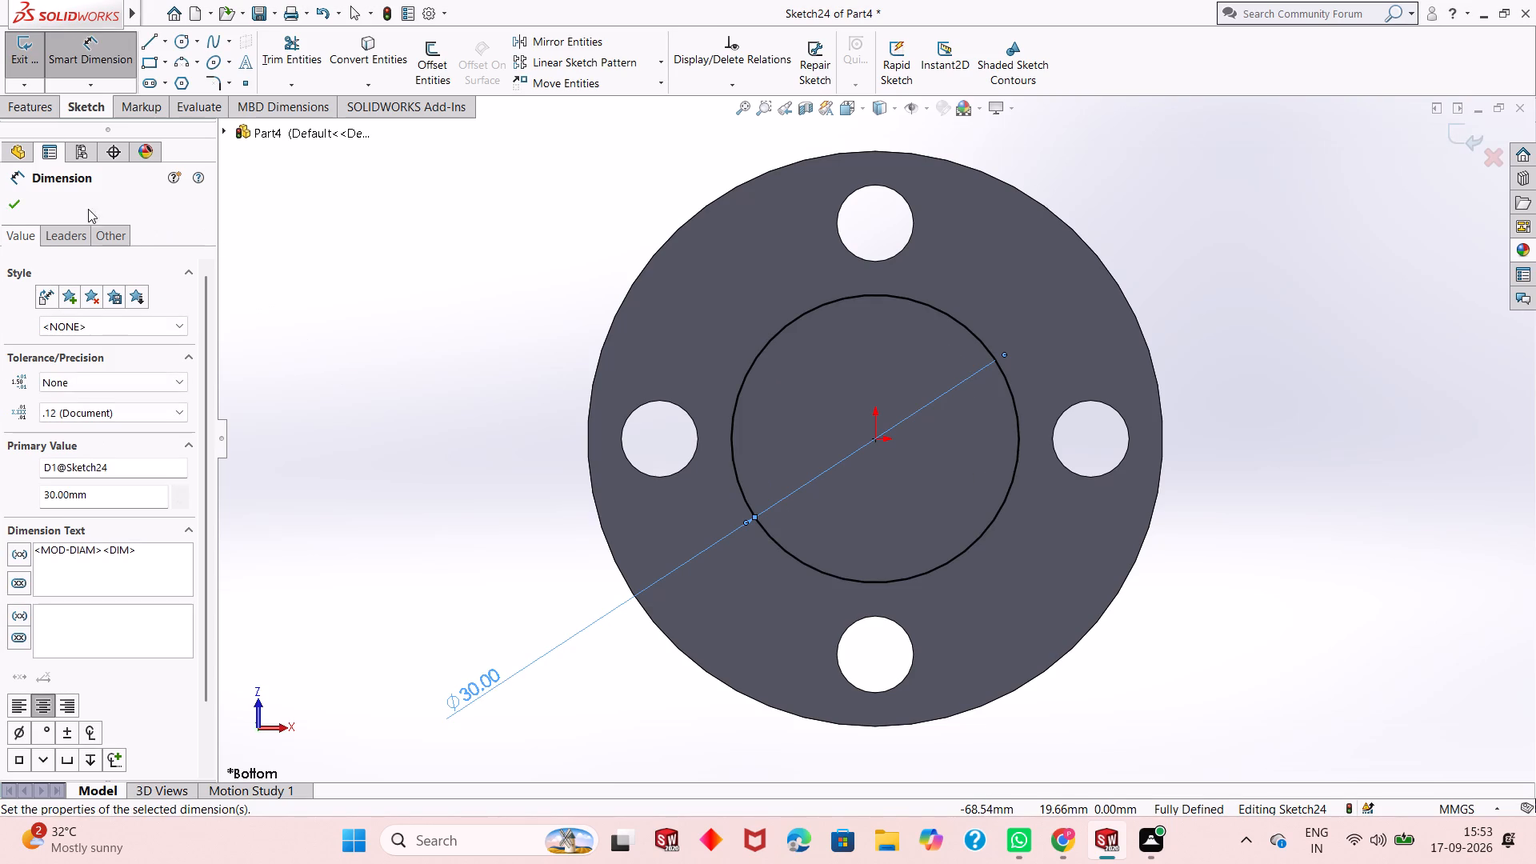
left_click(15, 204)
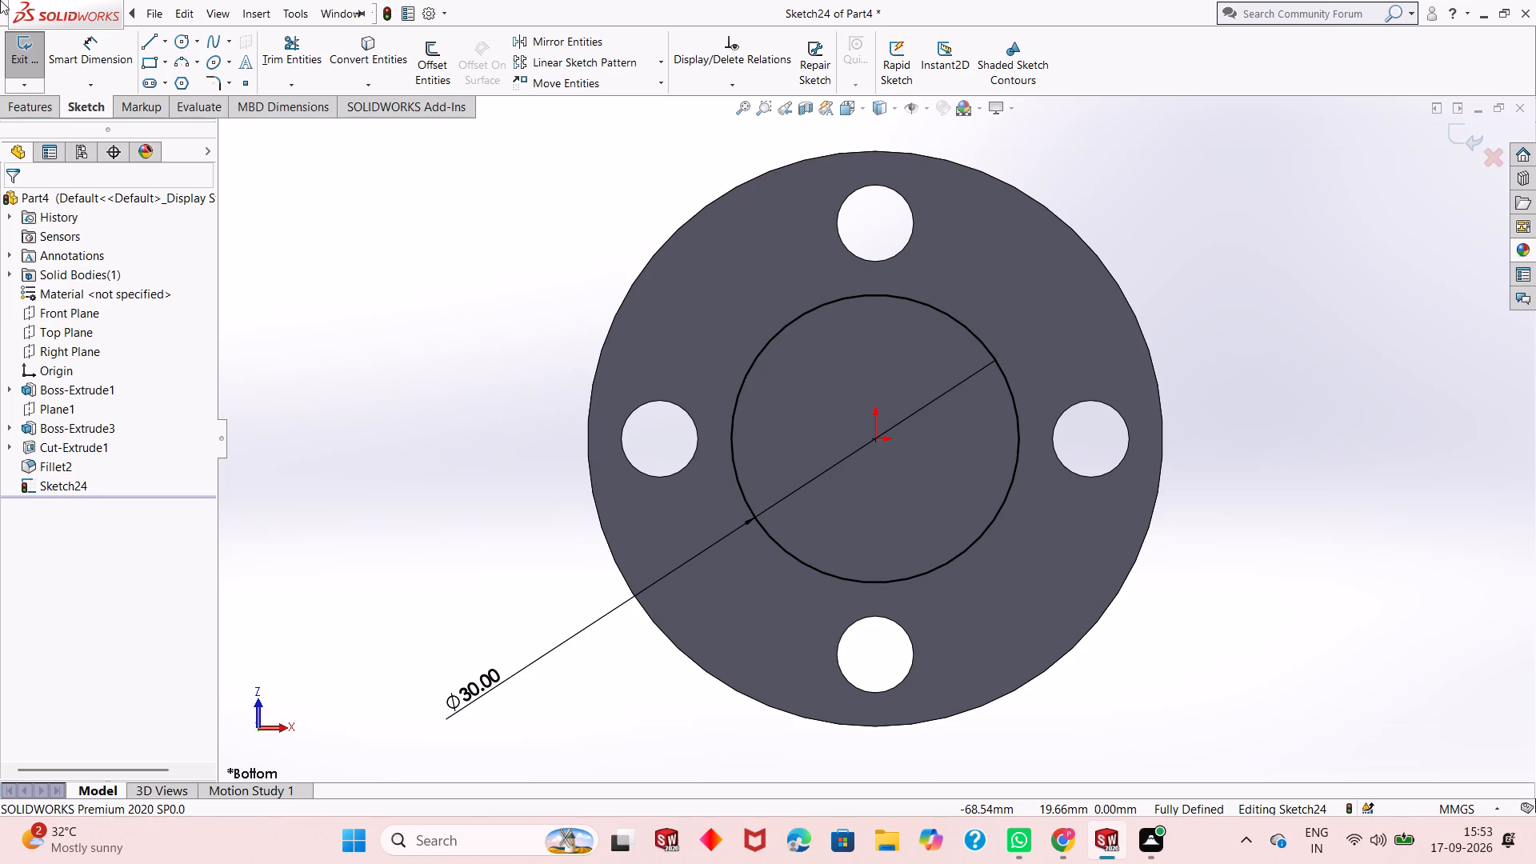
Extrude the 30 mm circle outward from the disc's bottom face as a blind 20 mm boss with merged result.
left_click(46, 113)
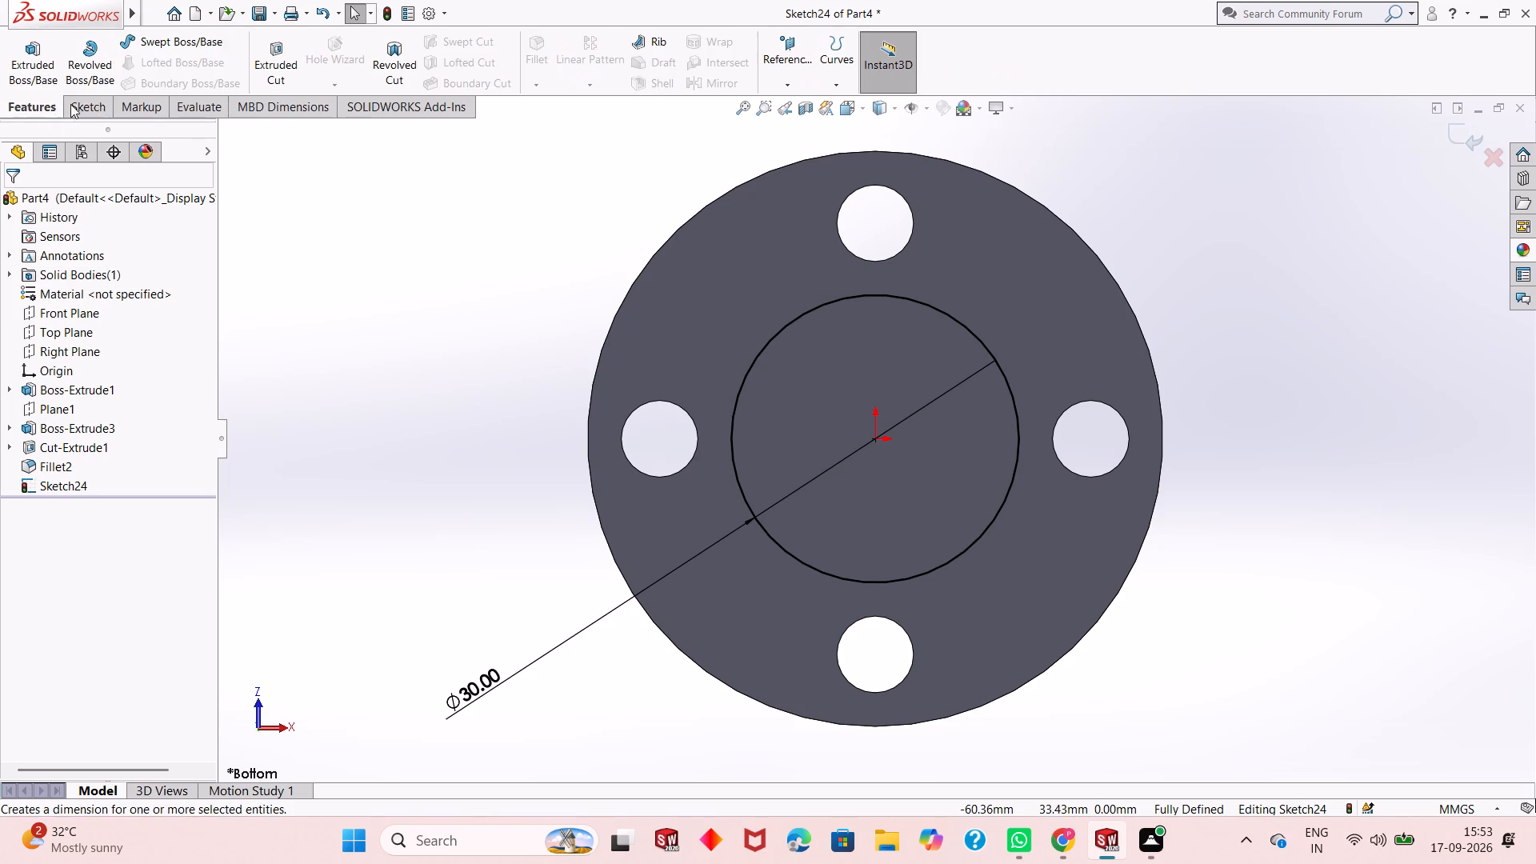
left_click(26, 61)
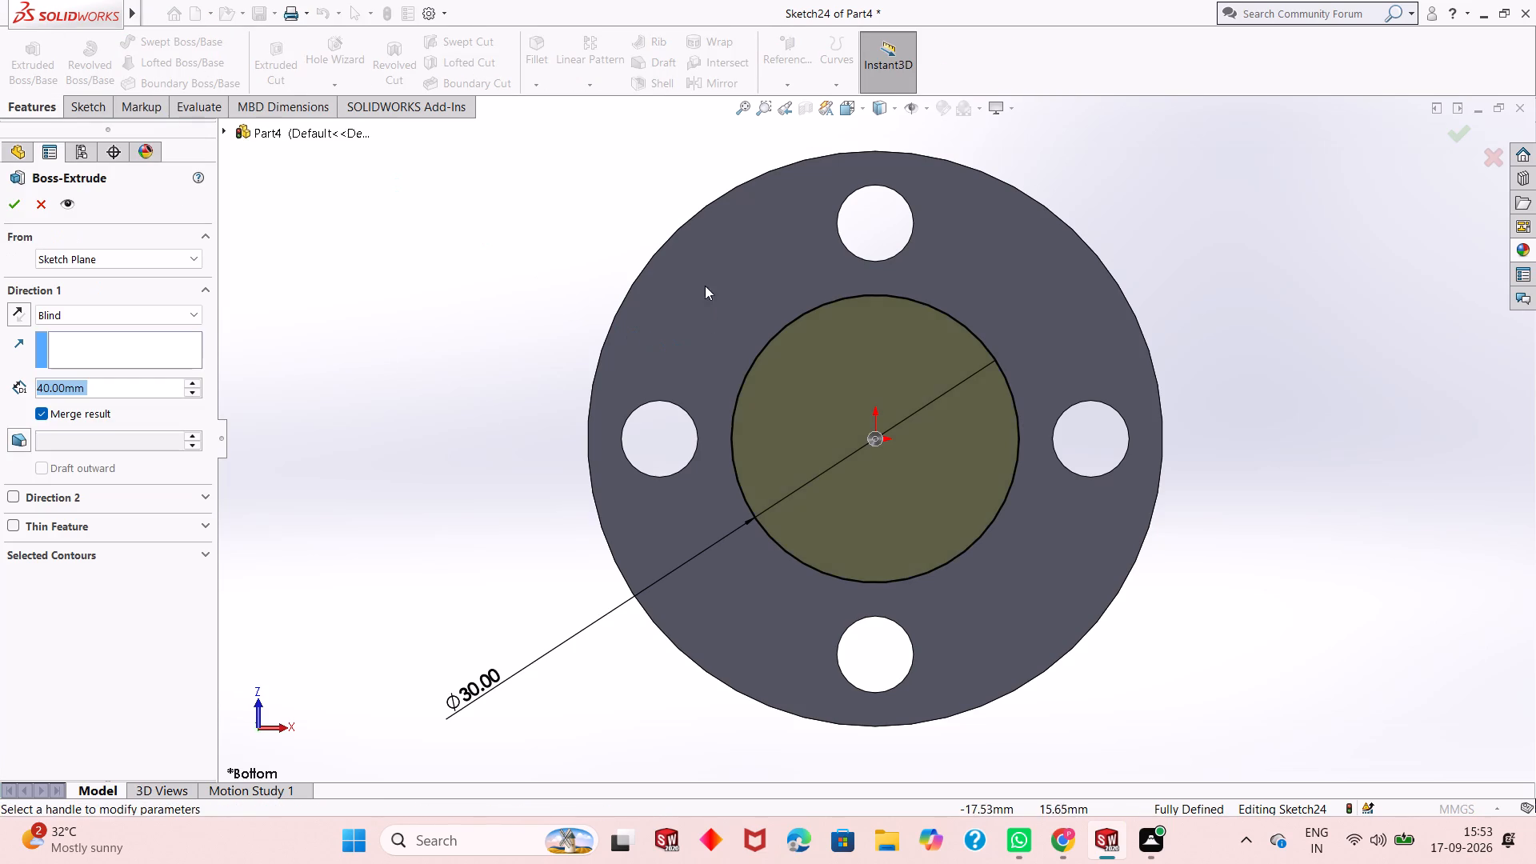
middle_click_drag(704, 285, 680, 490)
scroll(680, 490, "up", 4)
double_click(103, 382)
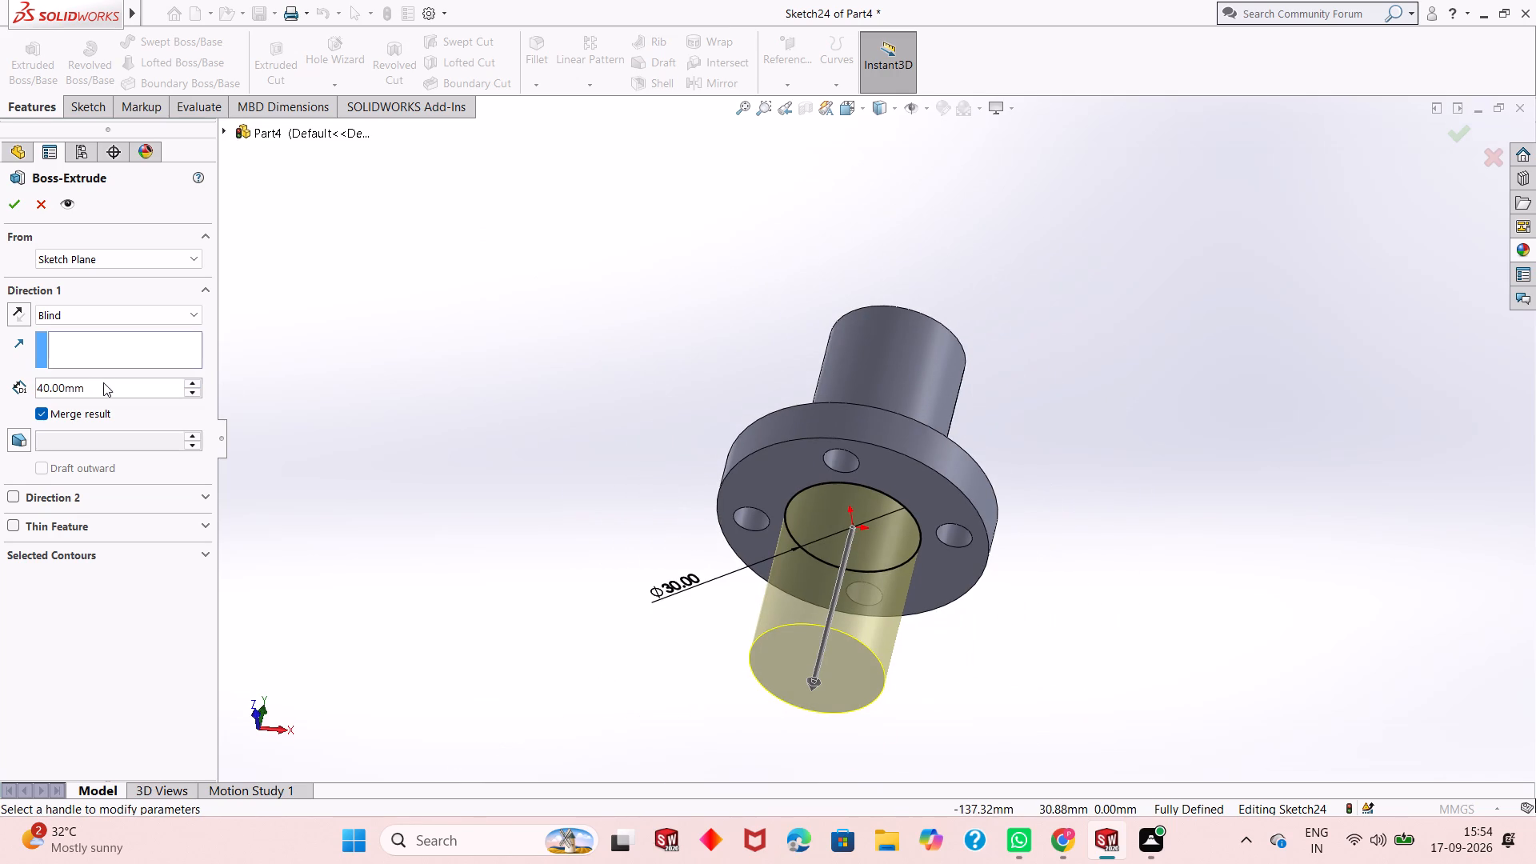
type("20")
key("Return")
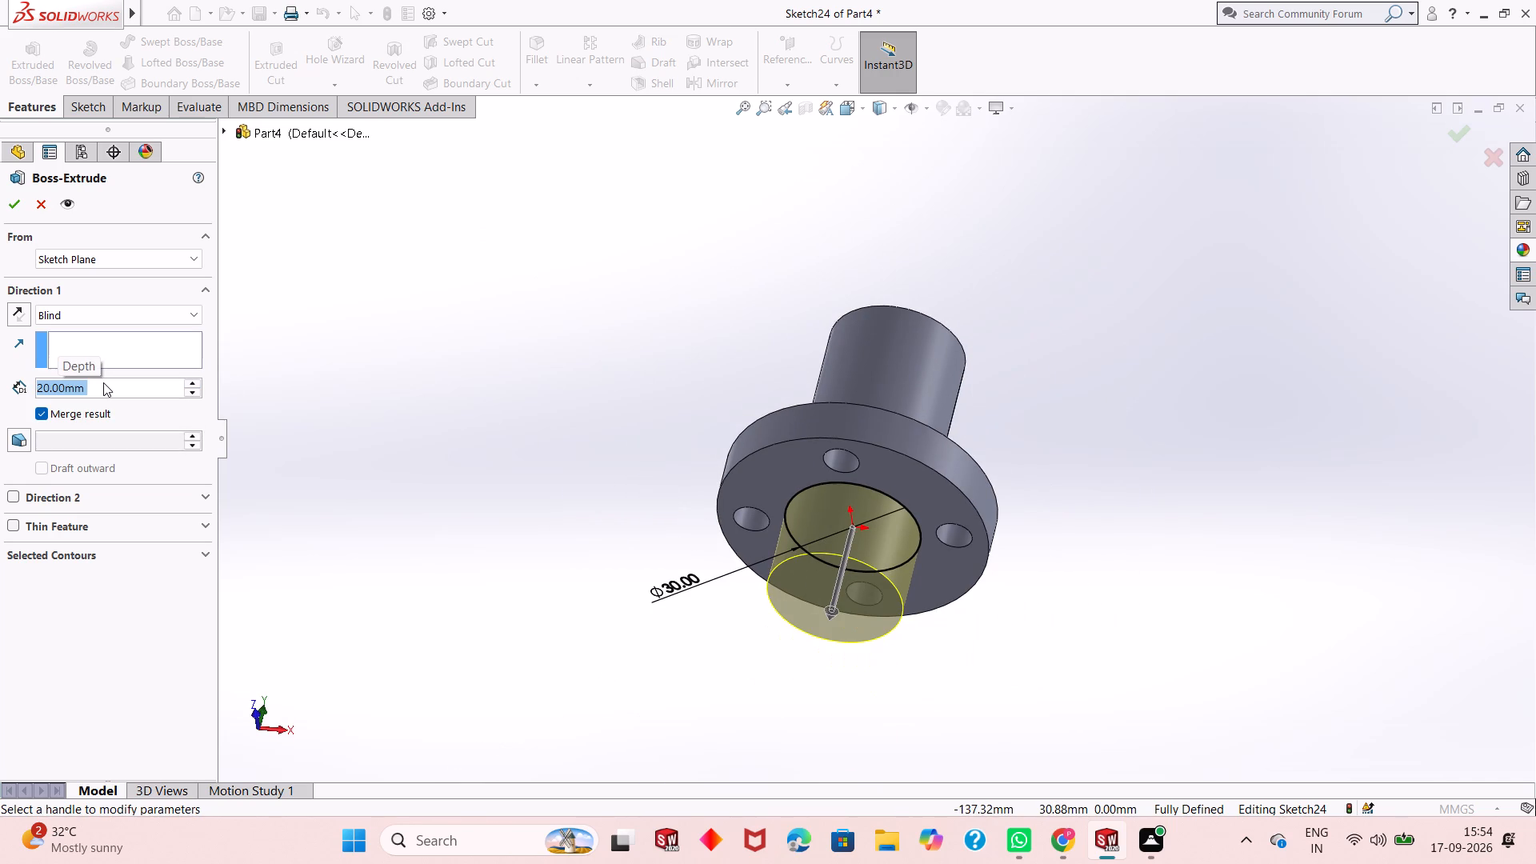
left_click(18, 201)
left_click(457, 428)
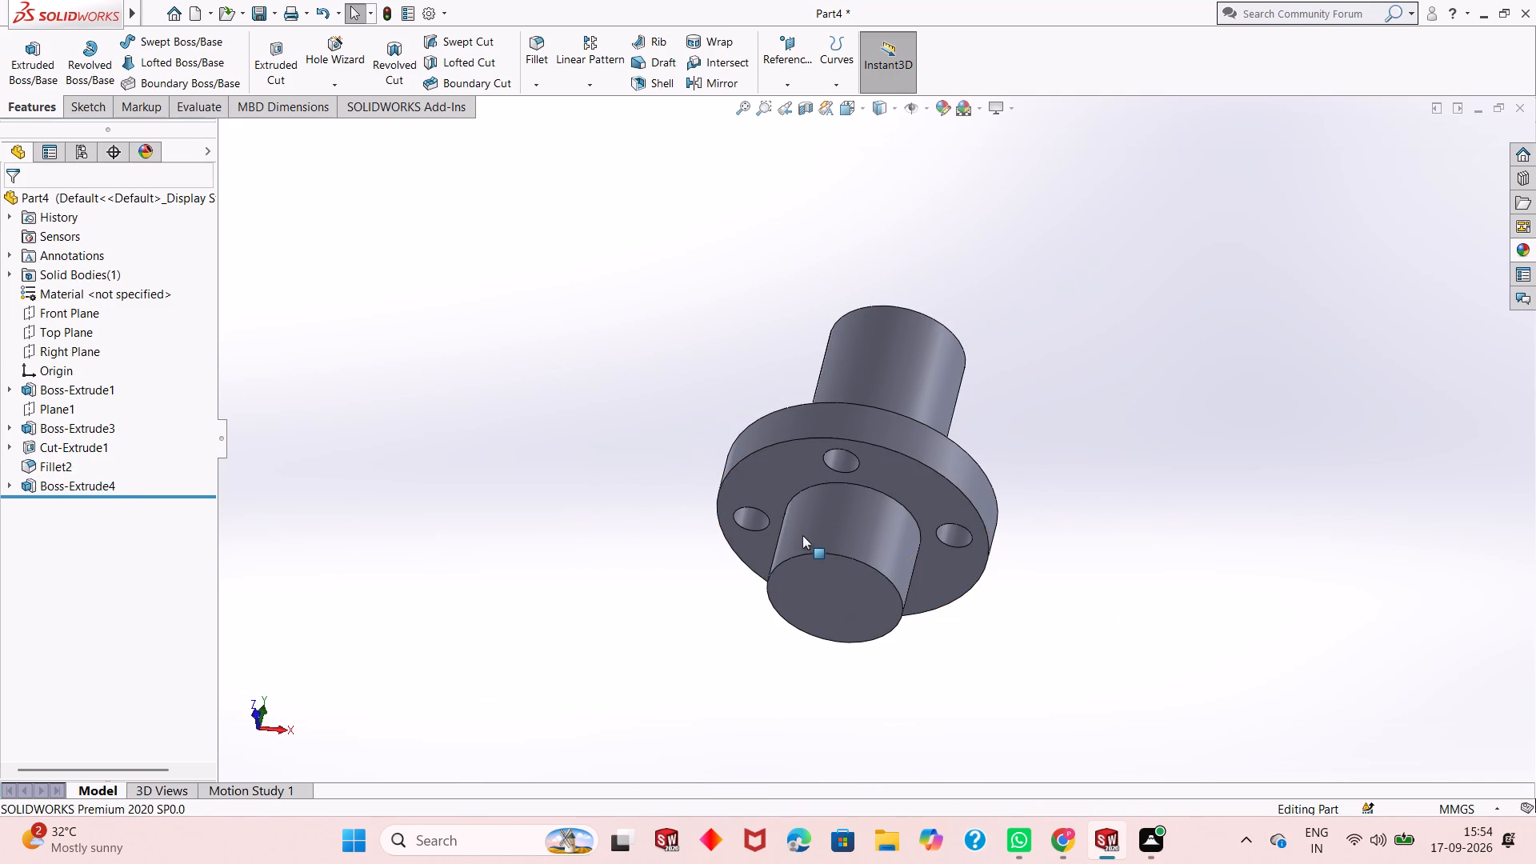
Fillet the base edge of the lower boss, where it meets the disc's bottom face, with an 11.5 mm radius.
middle_click_drag(808, 523, 775, 723)
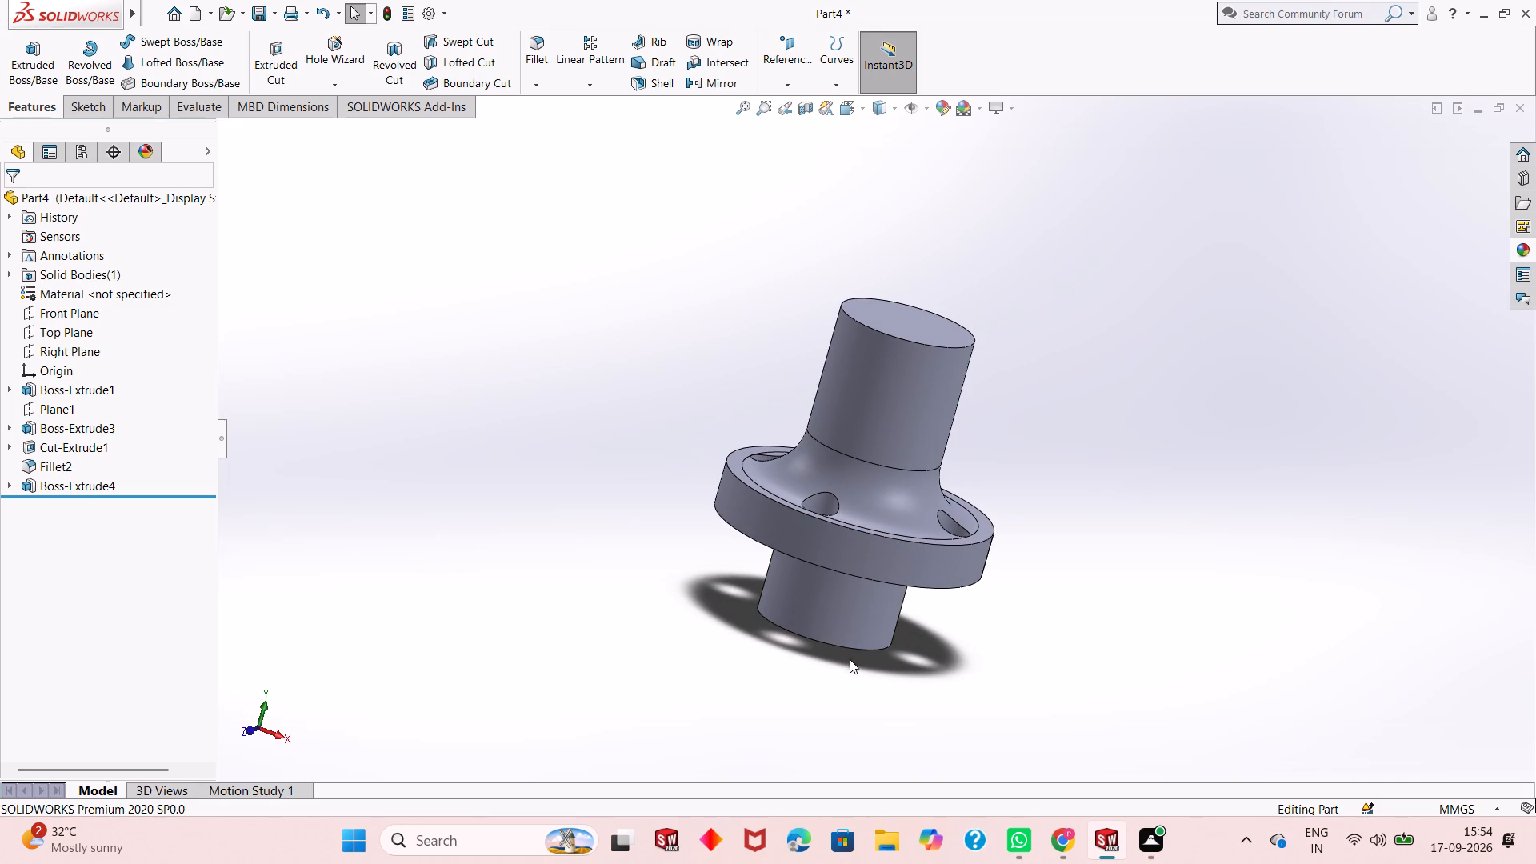
middle_click_drag(846, 630, 820, 714)
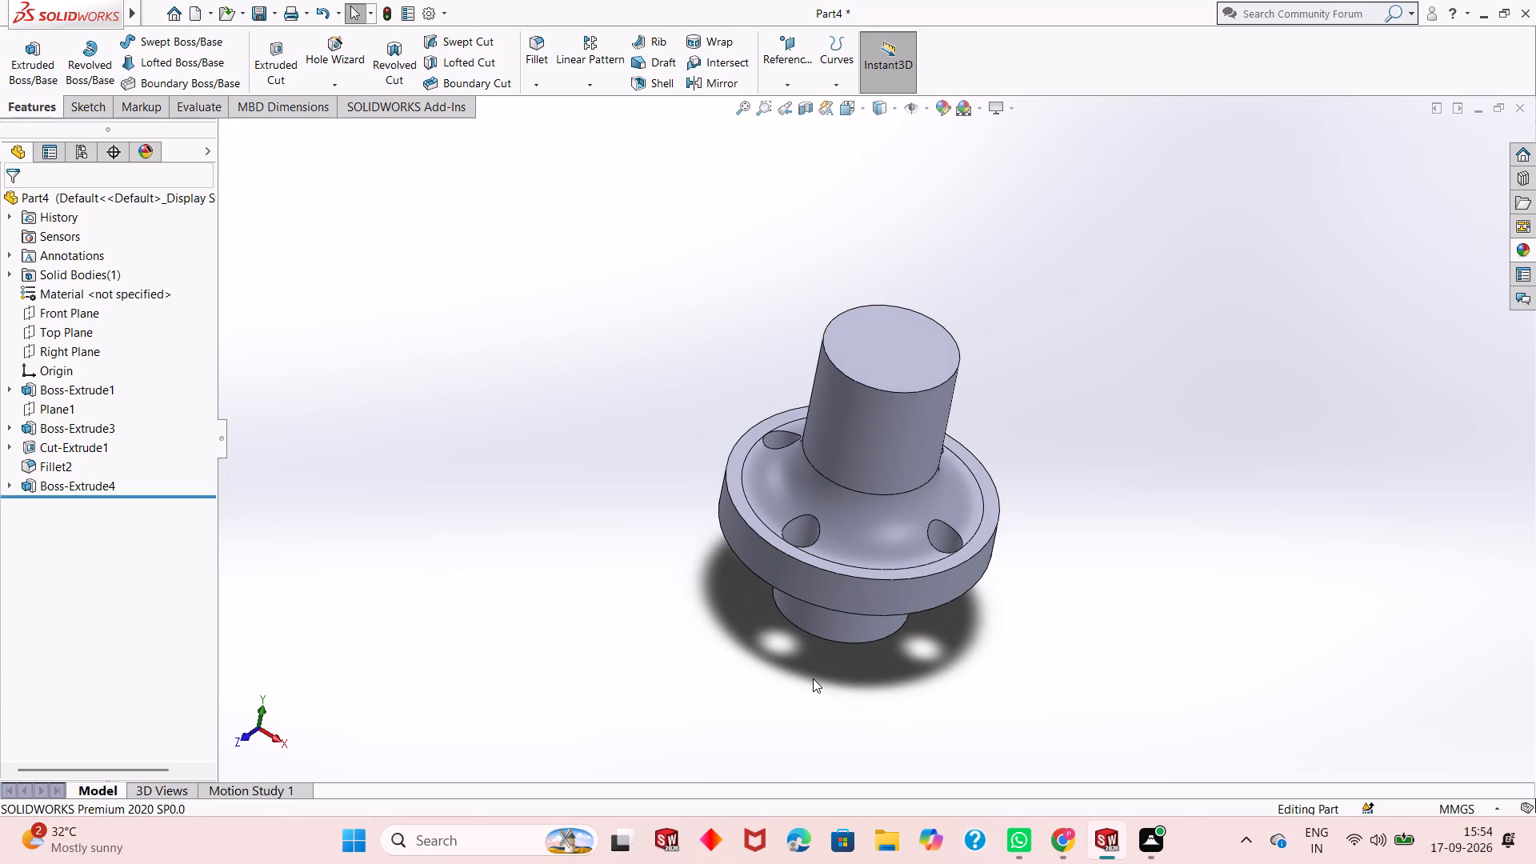
middle_click_drag(817, 673, 874, 503)
scroll(898, 628, "down", 2)
middle_click_drag(901, 628, 914, 514)
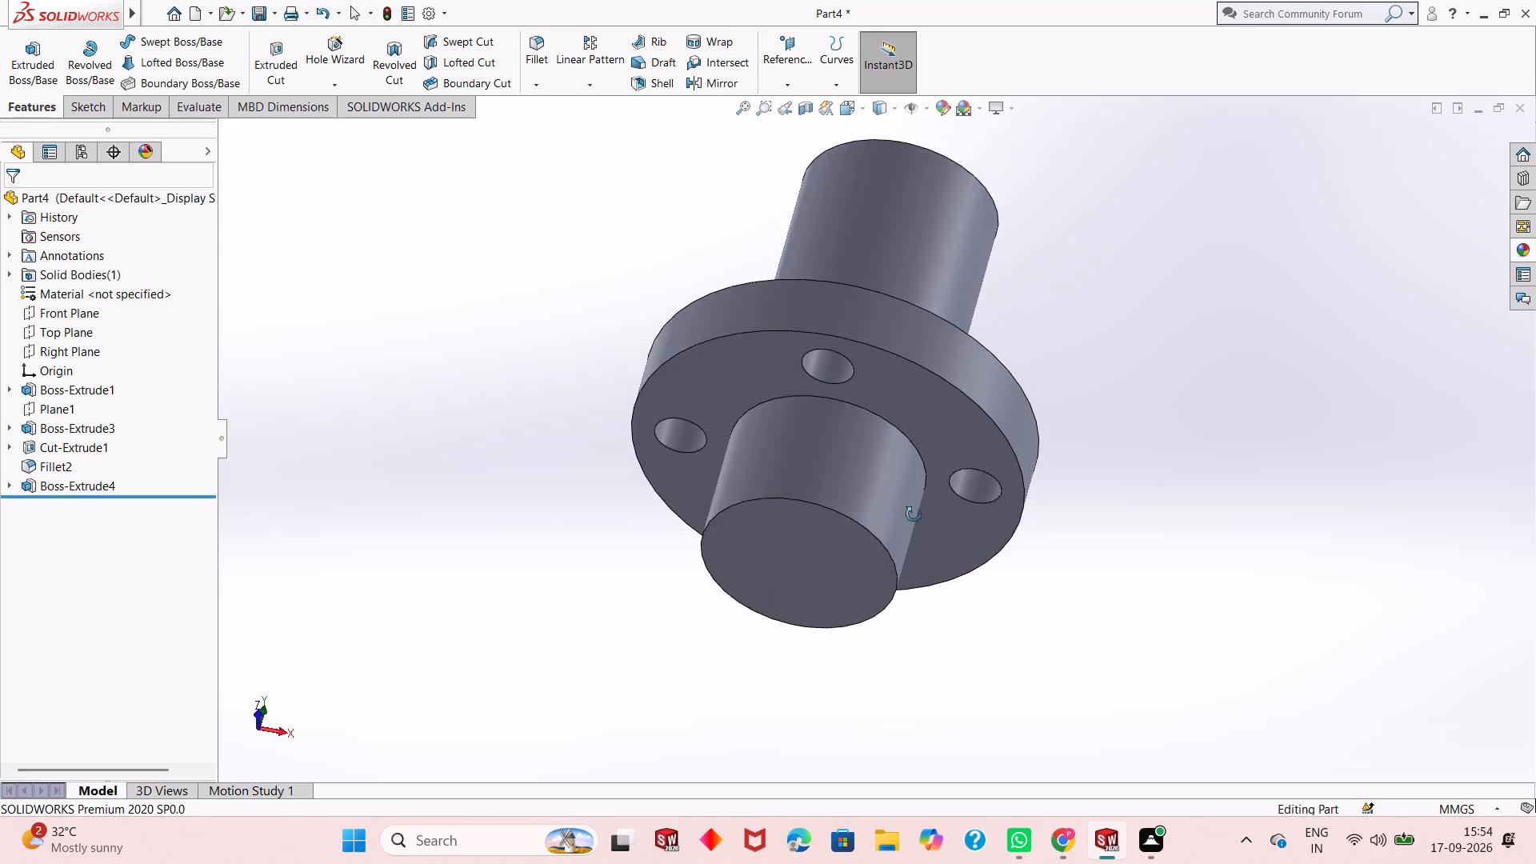
middle_click_drag(914, 514, 914, 513)
scroll(914, 488, "up", 1)
scroll(904, 449, "down", 2)
scroll(904, 448, "up", 1)
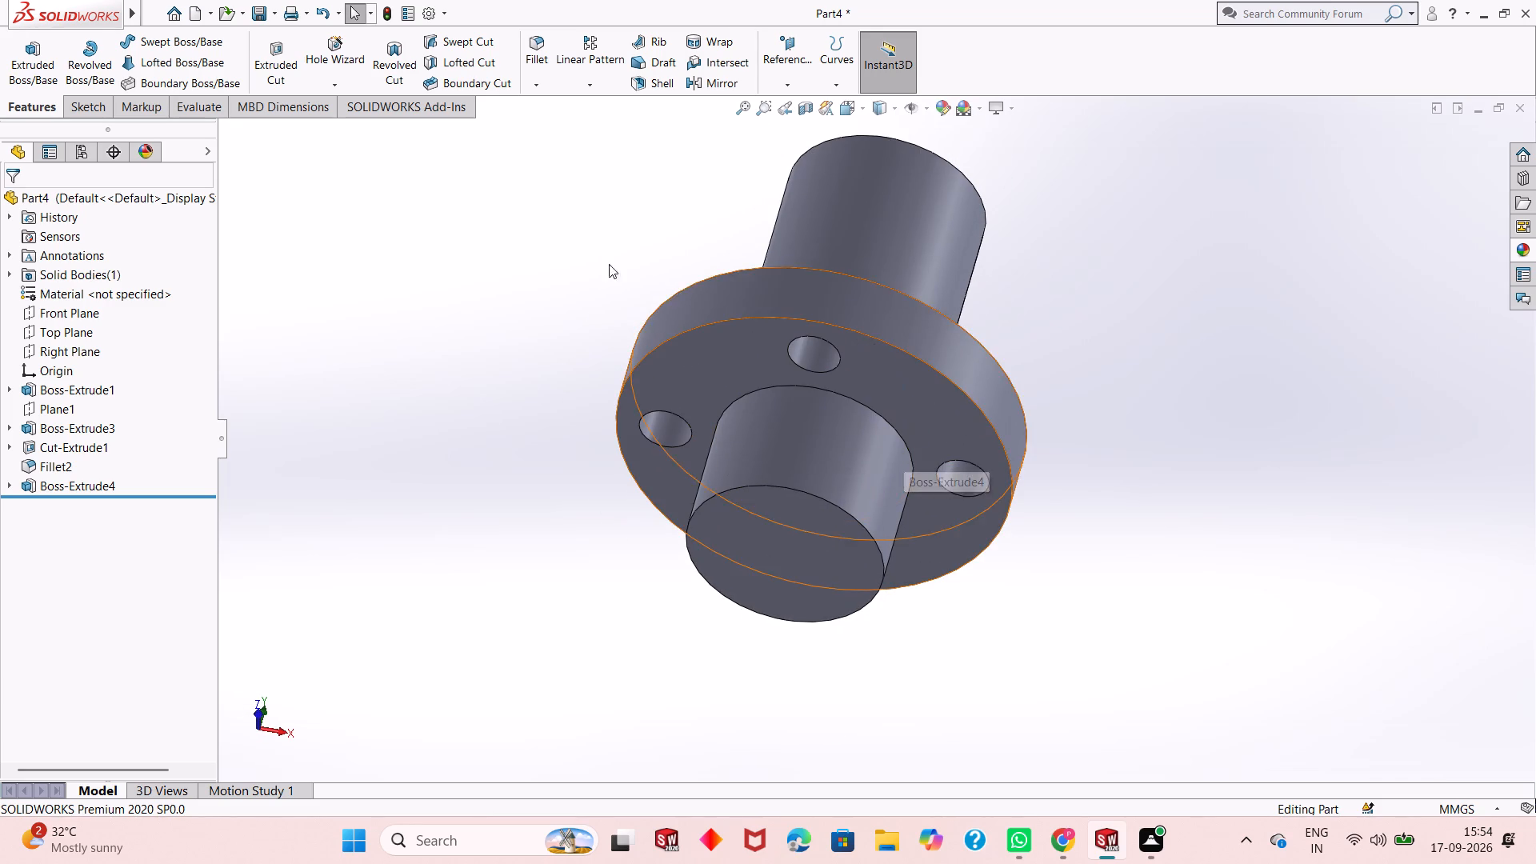
left_click(533, 54)
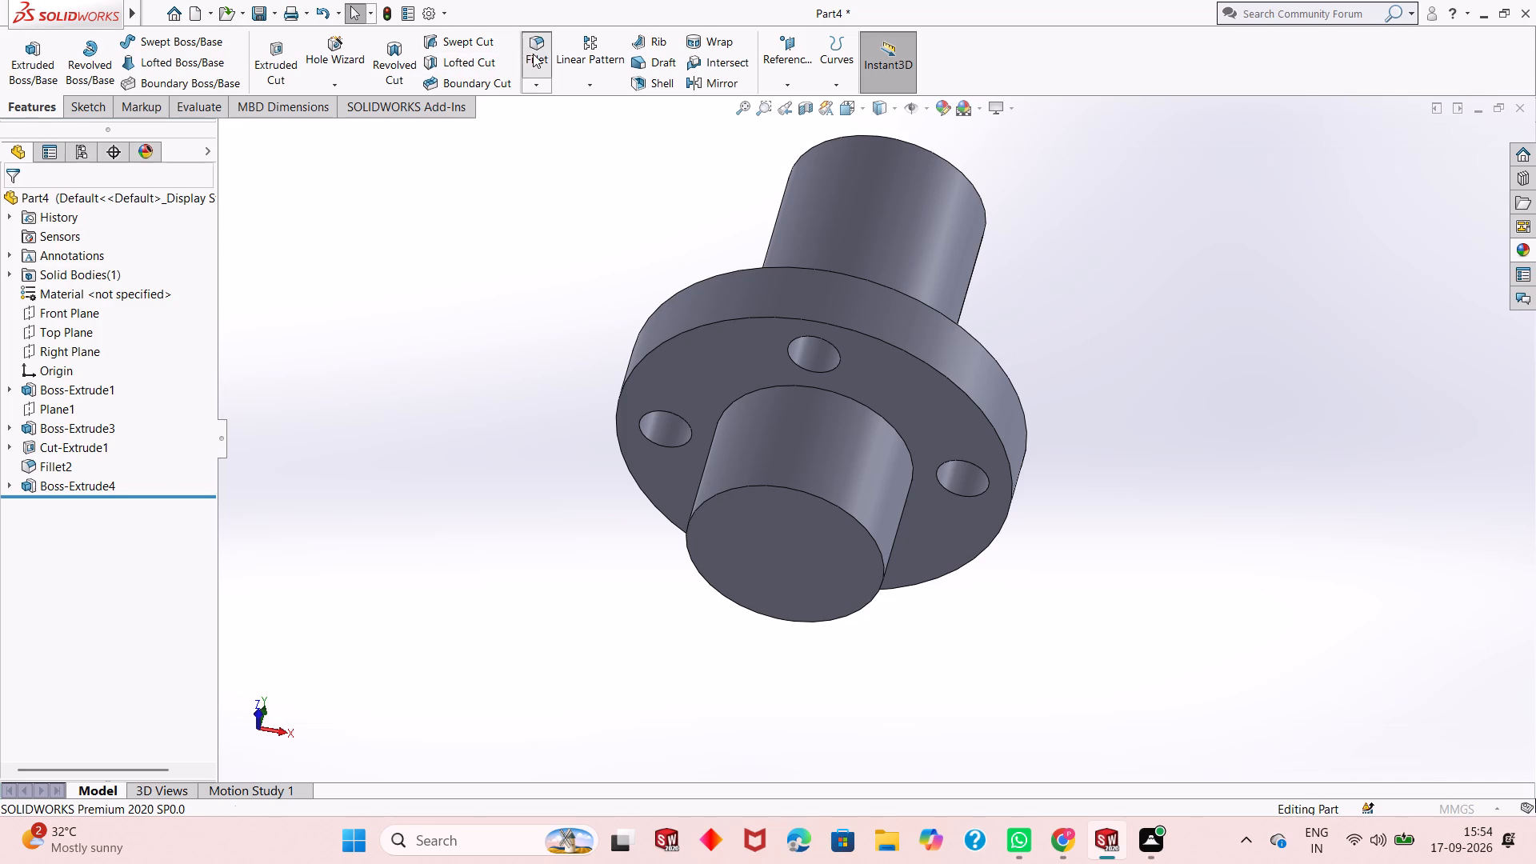
left_click(879, 414)
left_click(22, 206)
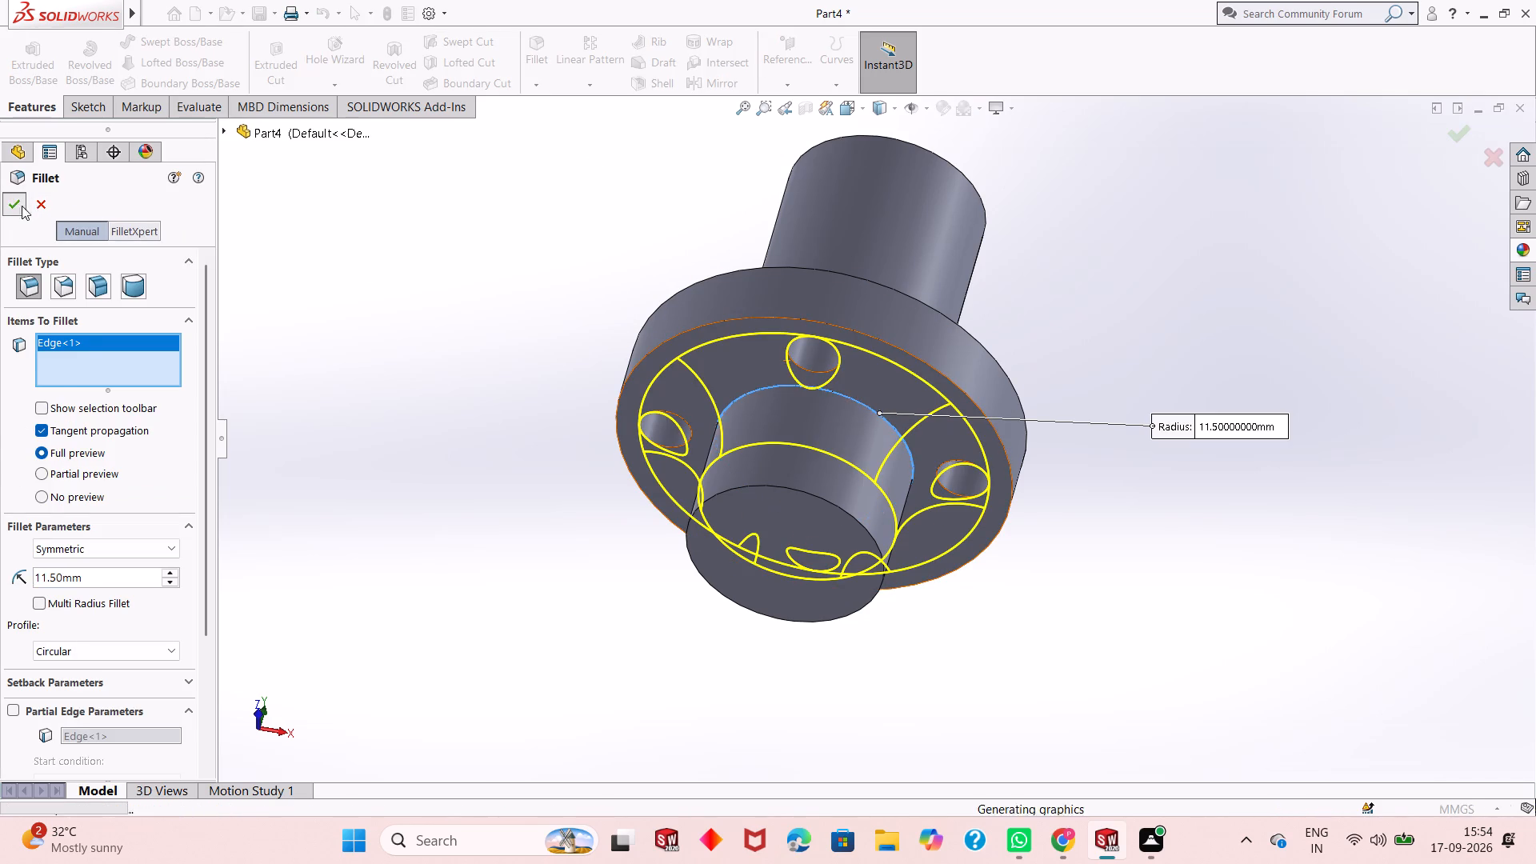
left_click(347, 267)
Examine the fillets at both boss bases and the flange holes from below, from the side and from above.
middle_click_drag(554, 313, 679, 344)
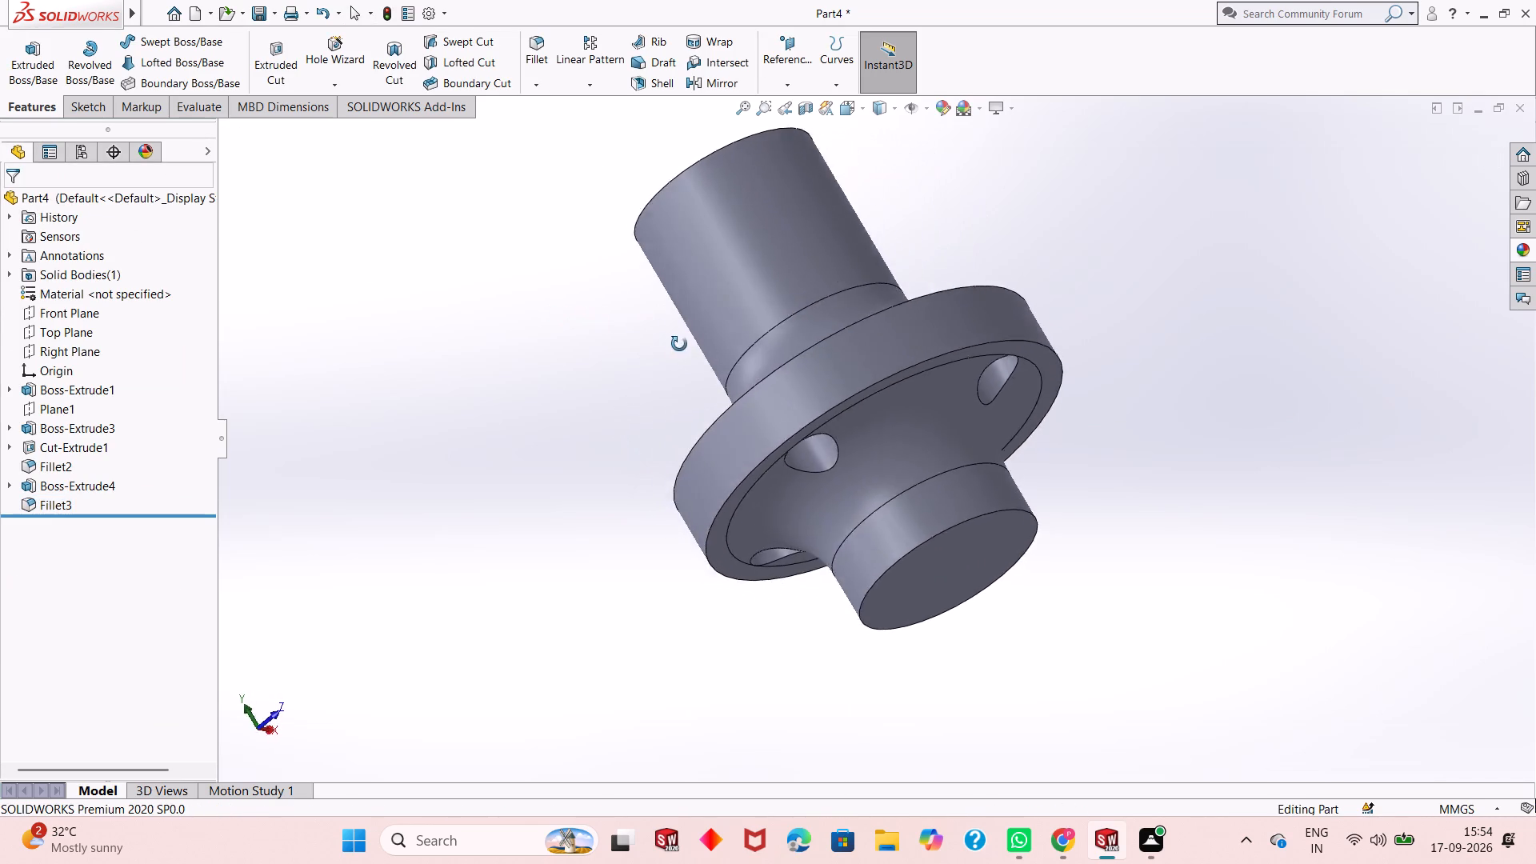
middle_click_drag(679, 344, 936, 222)
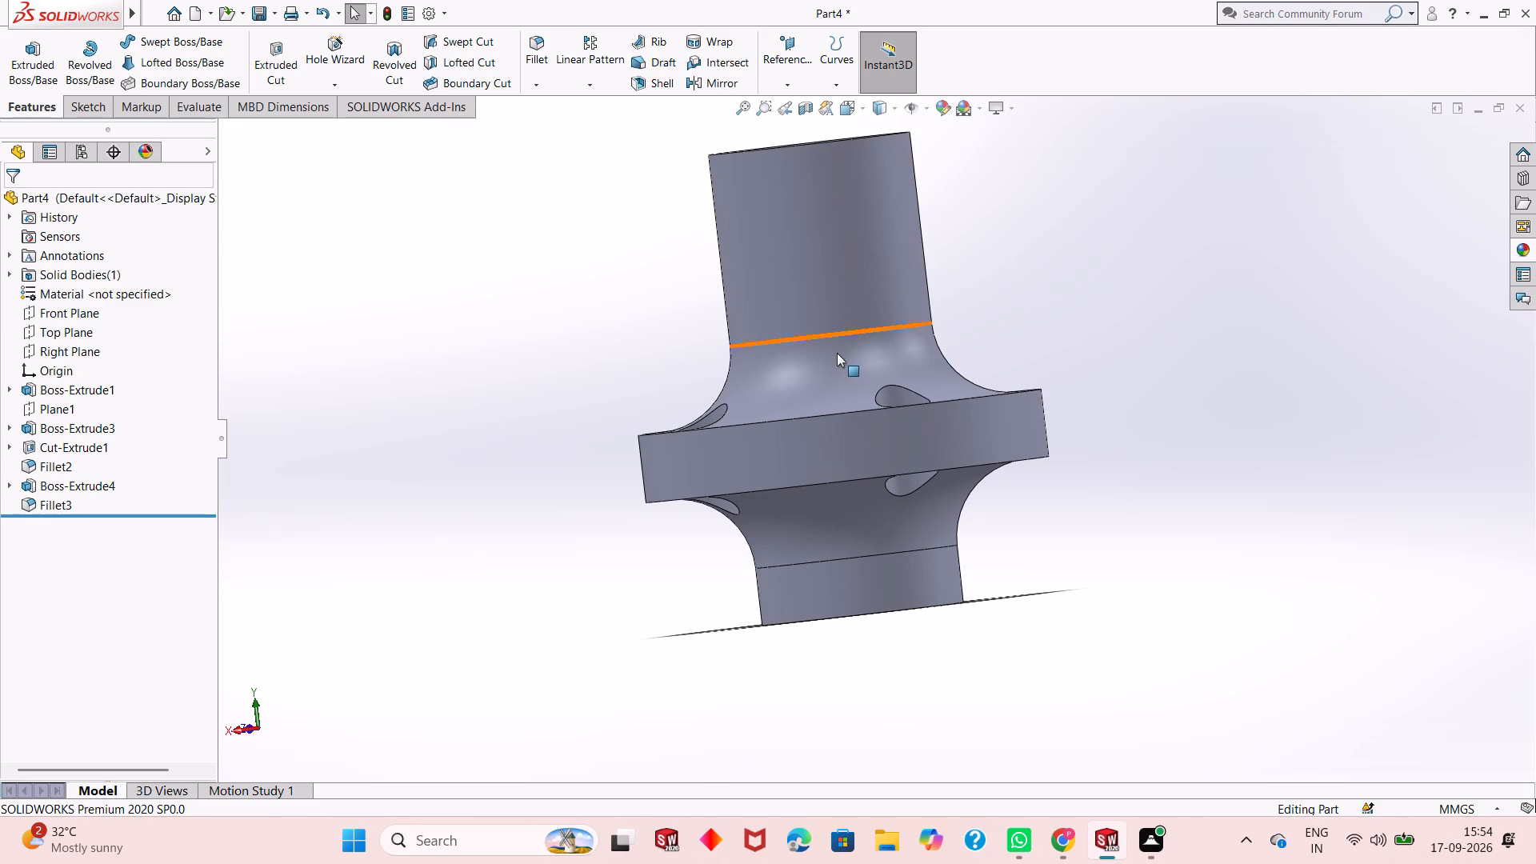
middle_click_drag(642, 498, 706, 371)
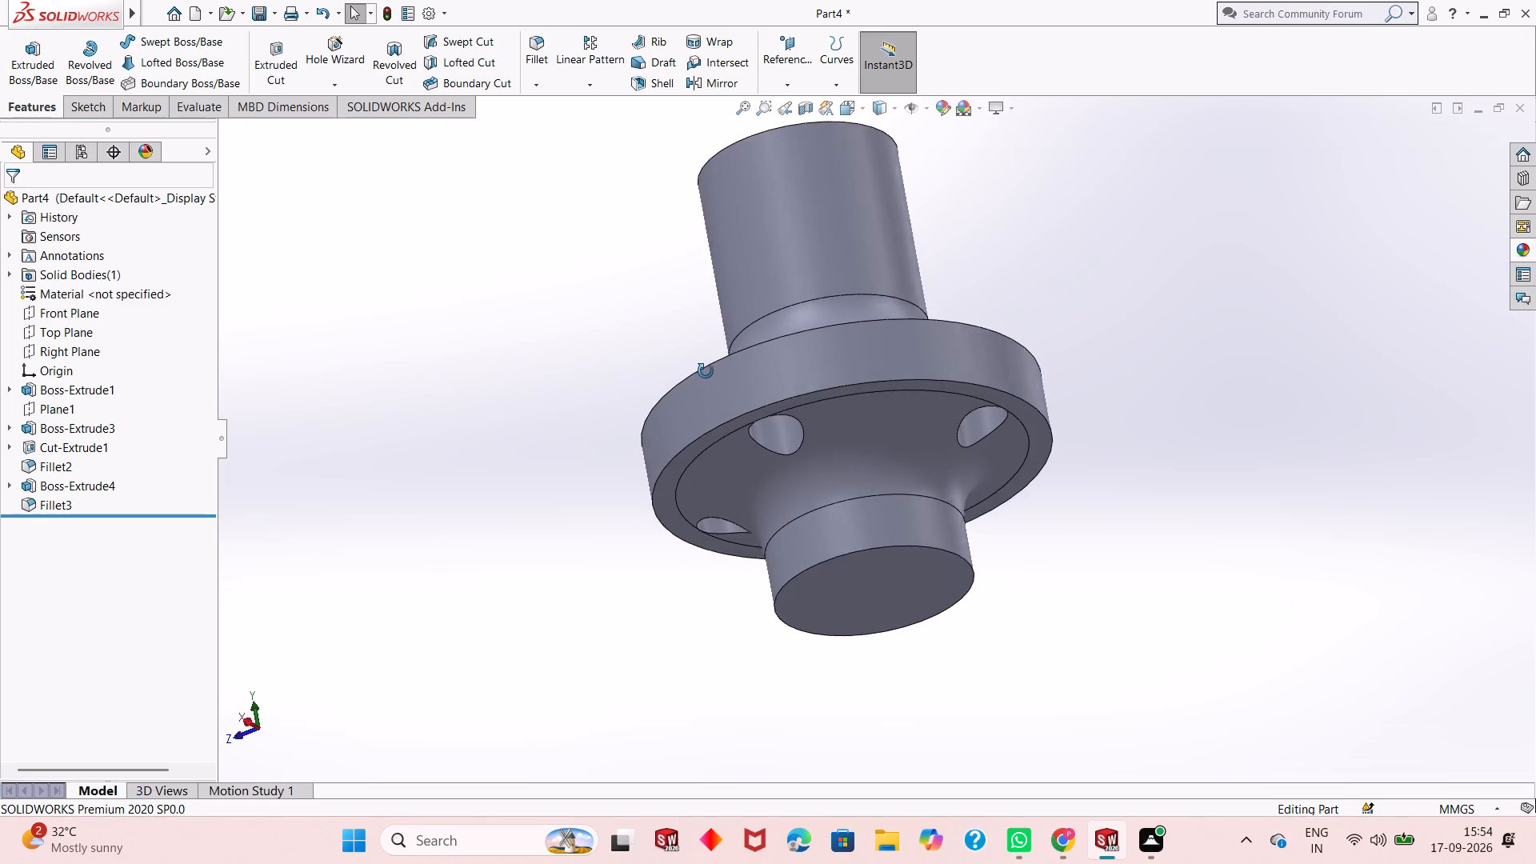
middle_click_drag(706, 371, 624, 558)
scroll(893, 379, "down", 4)
scroll(848, 506, "up", 6)
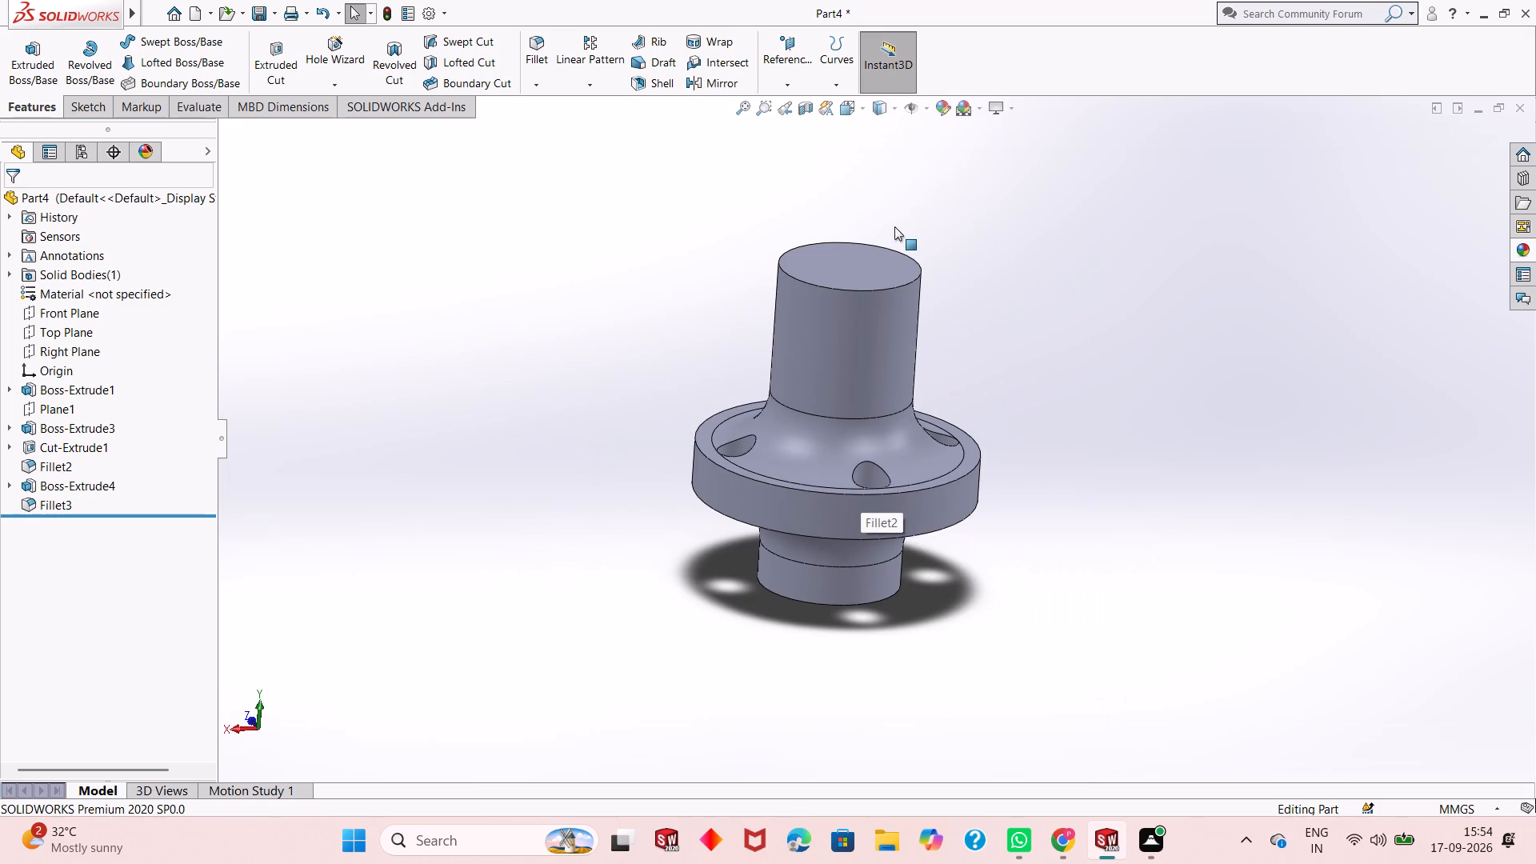
scroll(899, 358, "down", 1)
middle_click_drag(899, 359, 887, 429)
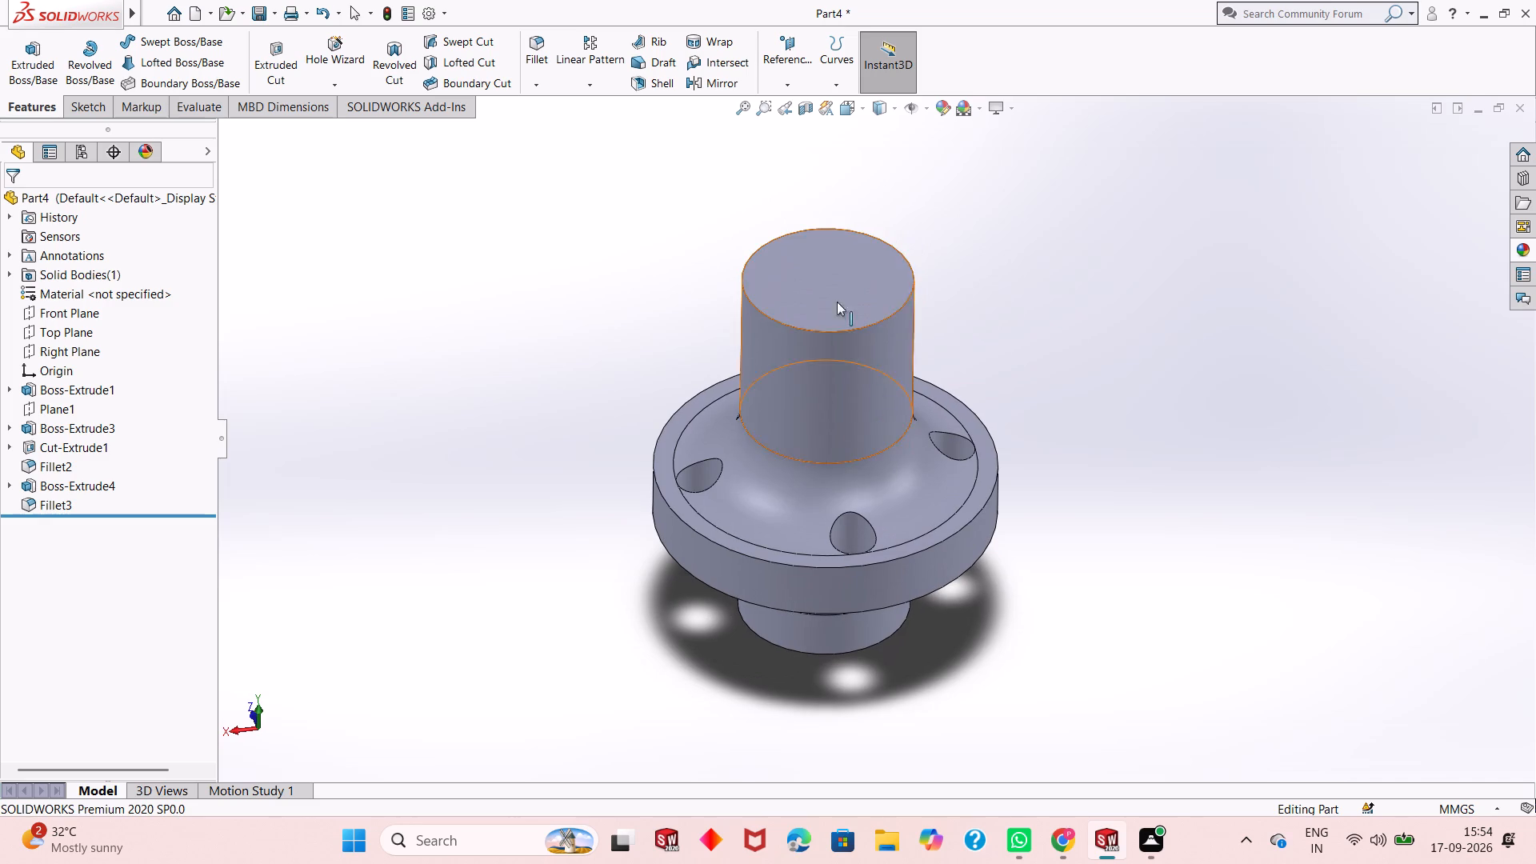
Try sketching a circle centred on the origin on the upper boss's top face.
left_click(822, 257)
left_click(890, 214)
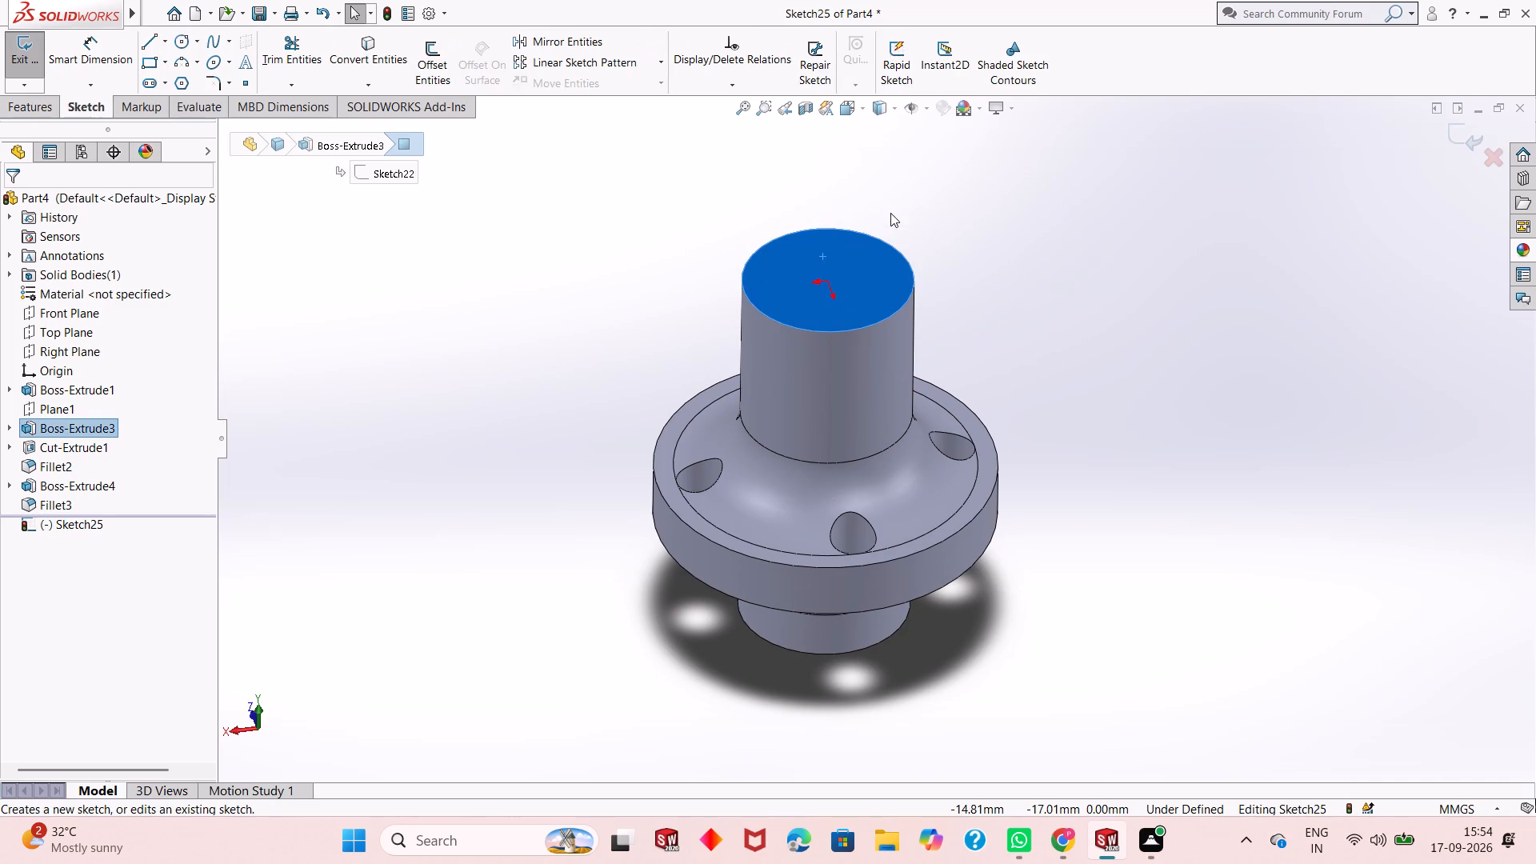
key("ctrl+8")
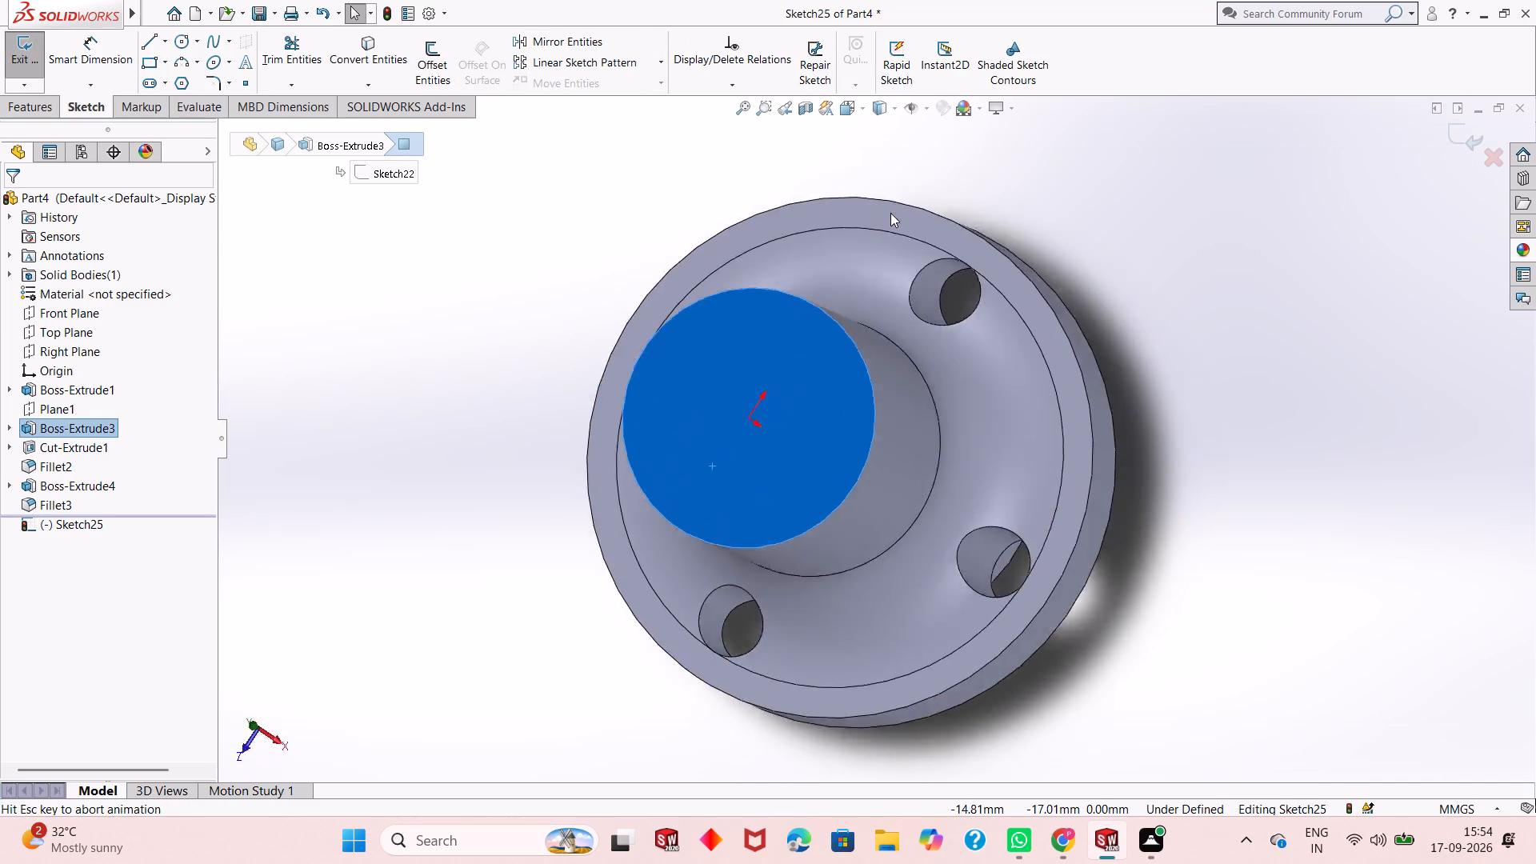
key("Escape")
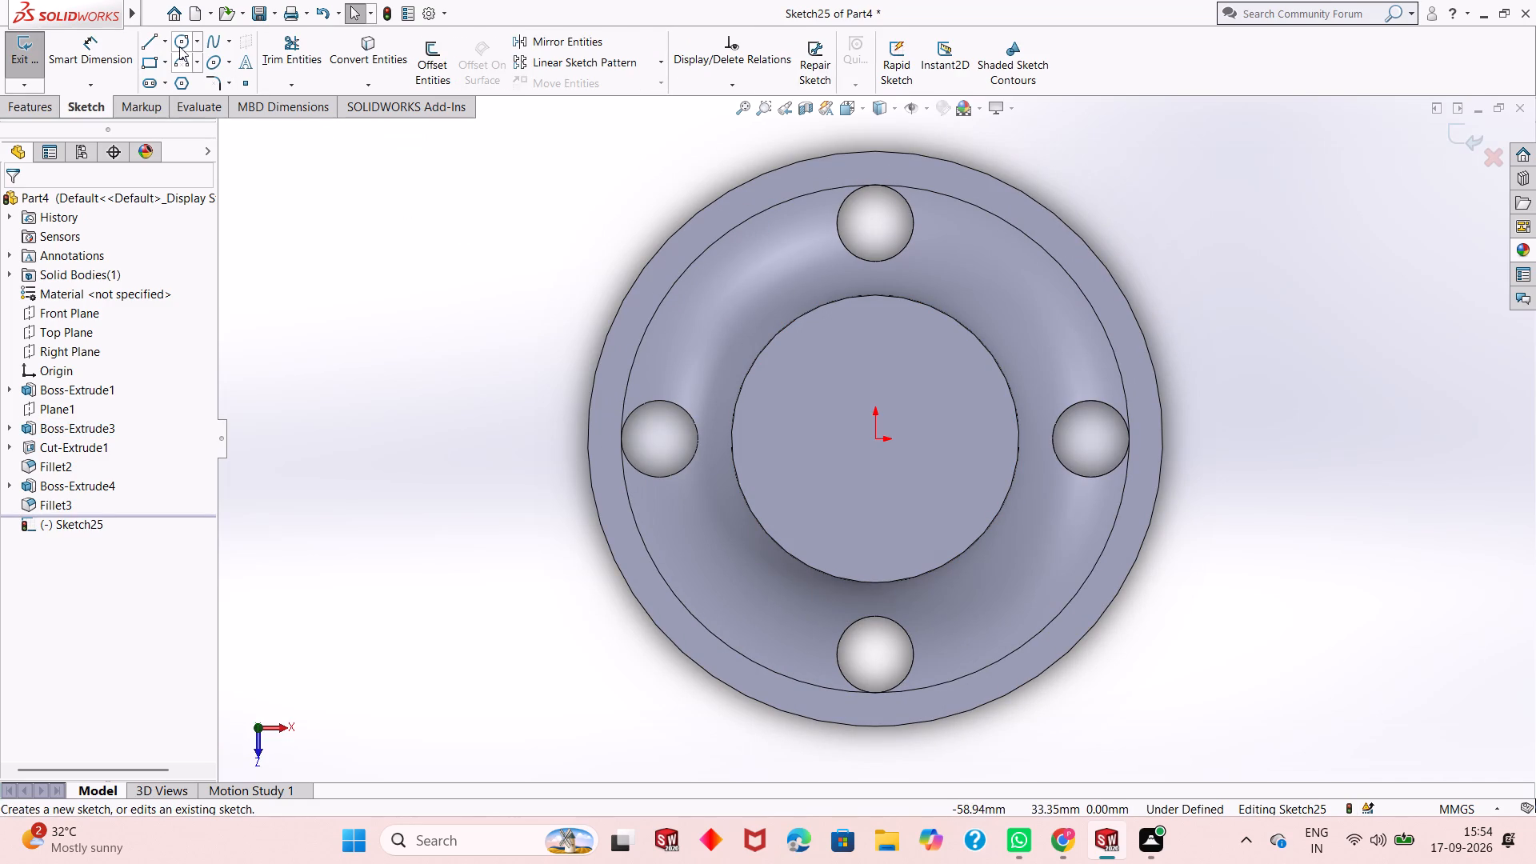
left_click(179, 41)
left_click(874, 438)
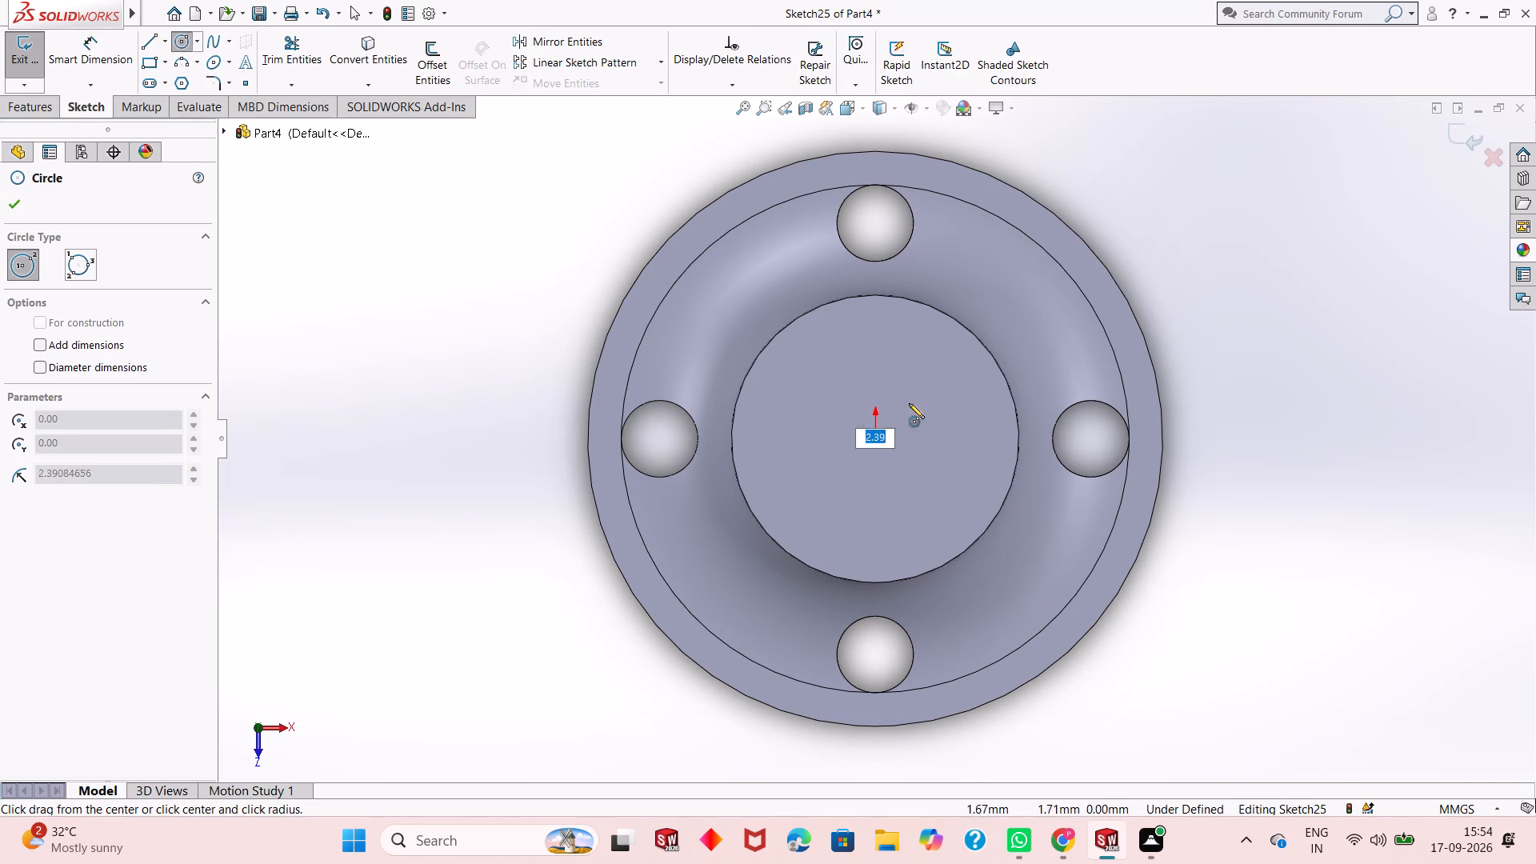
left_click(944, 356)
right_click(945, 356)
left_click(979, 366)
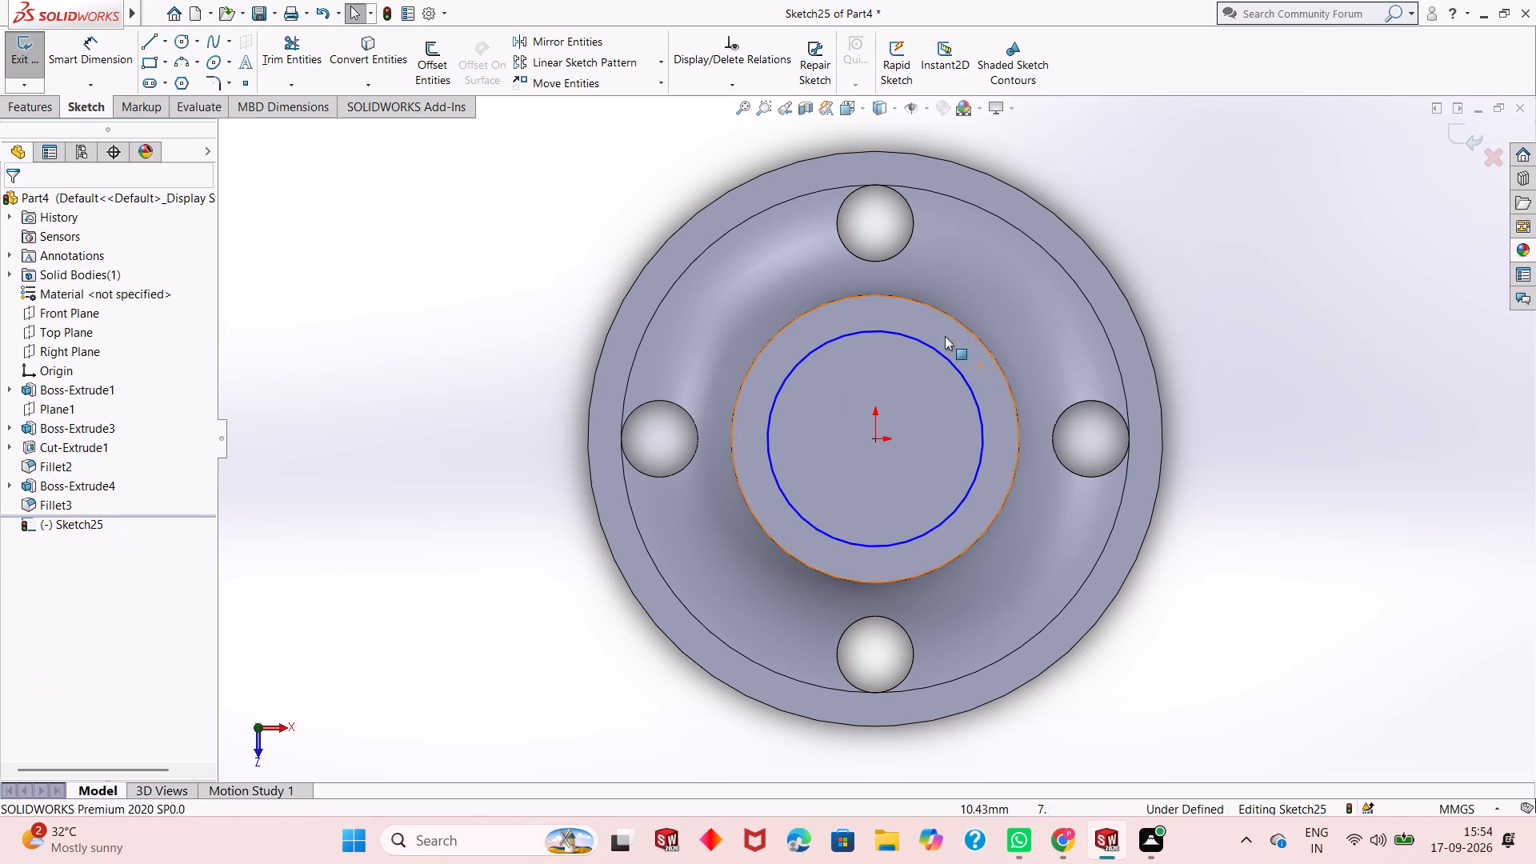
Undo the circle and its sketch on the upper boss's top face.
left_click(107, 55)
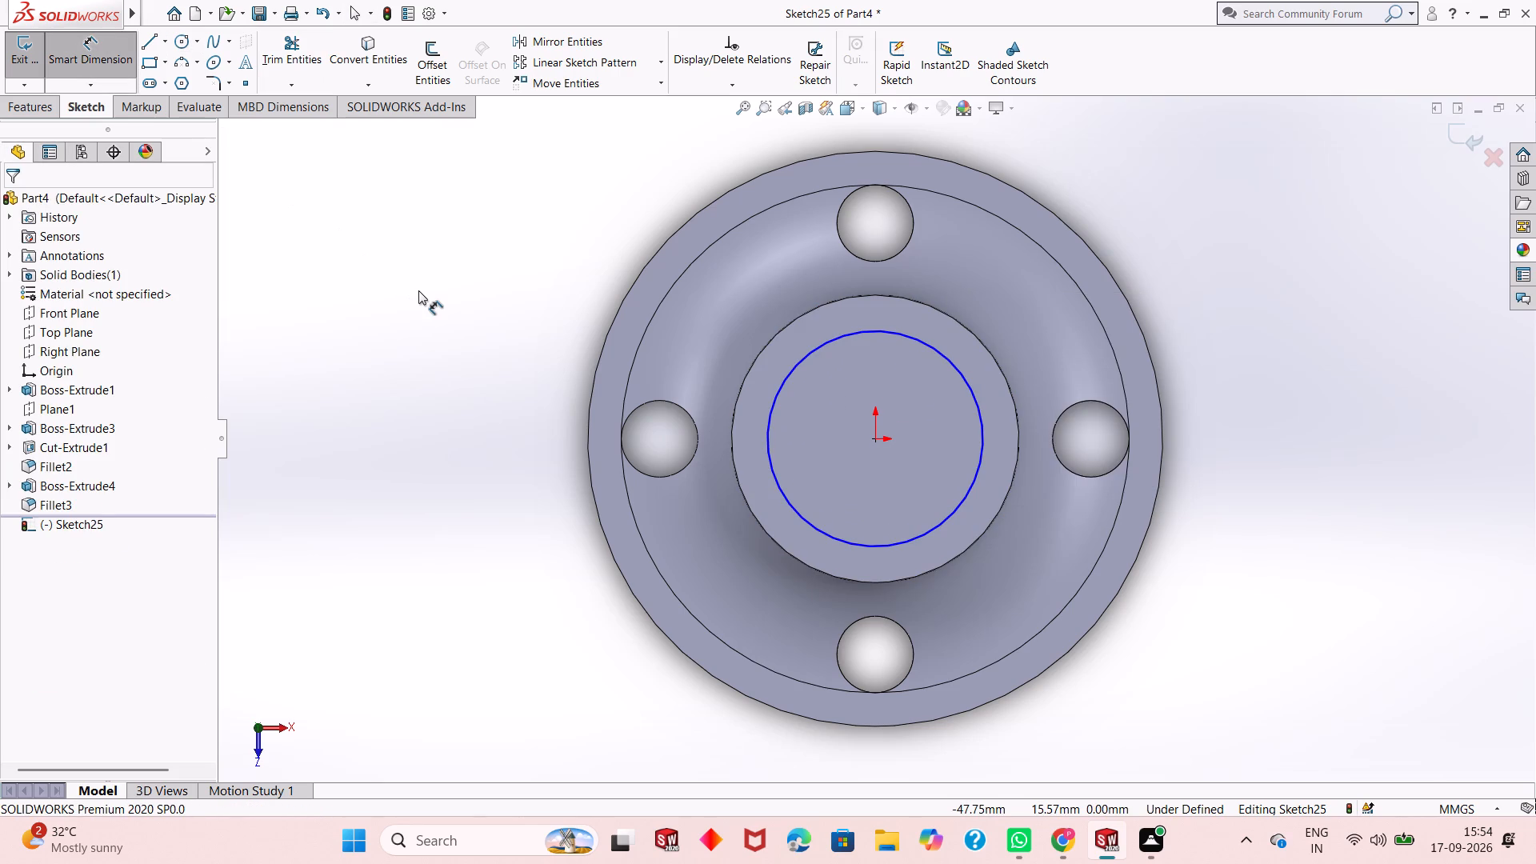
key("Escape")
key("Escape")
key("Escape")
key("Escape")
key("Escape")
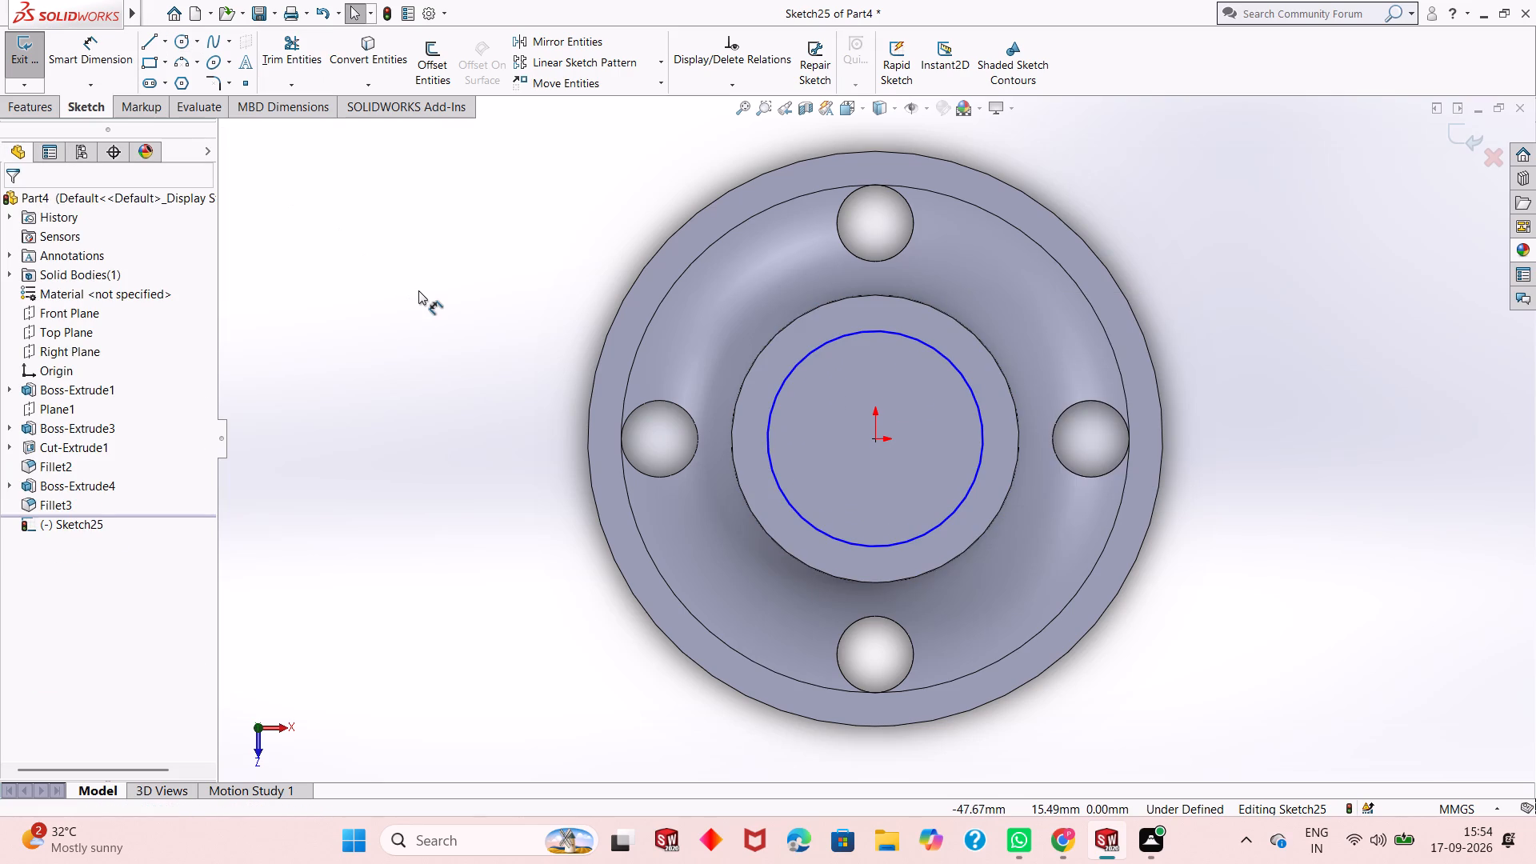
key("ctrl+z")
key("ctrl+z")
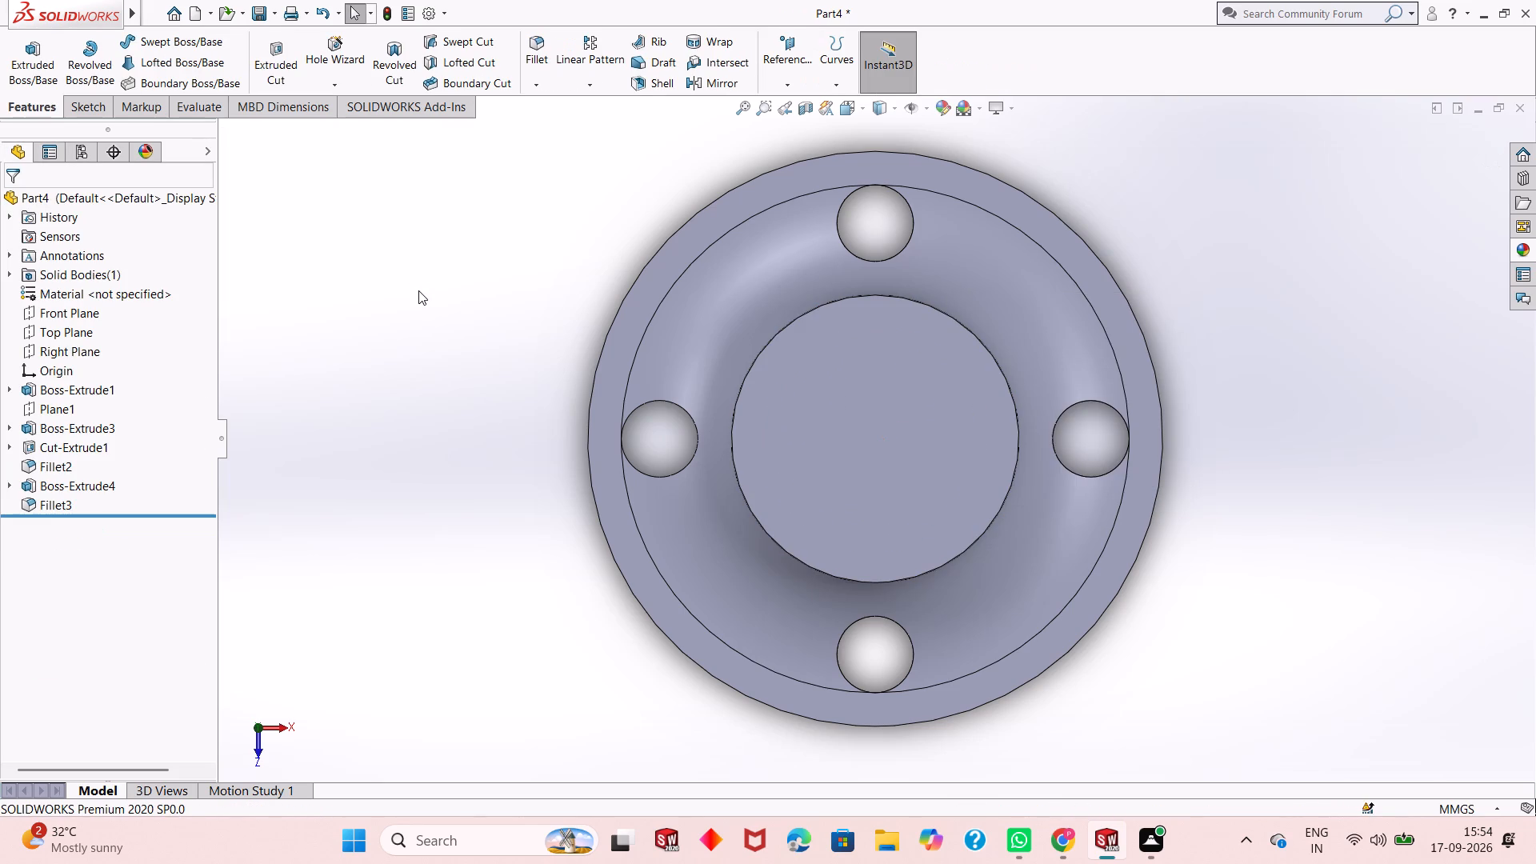
Fillet the top edge of the upper boss with a 1.5 mm radius.
middle_click_drag(835, 640, 817, 541)
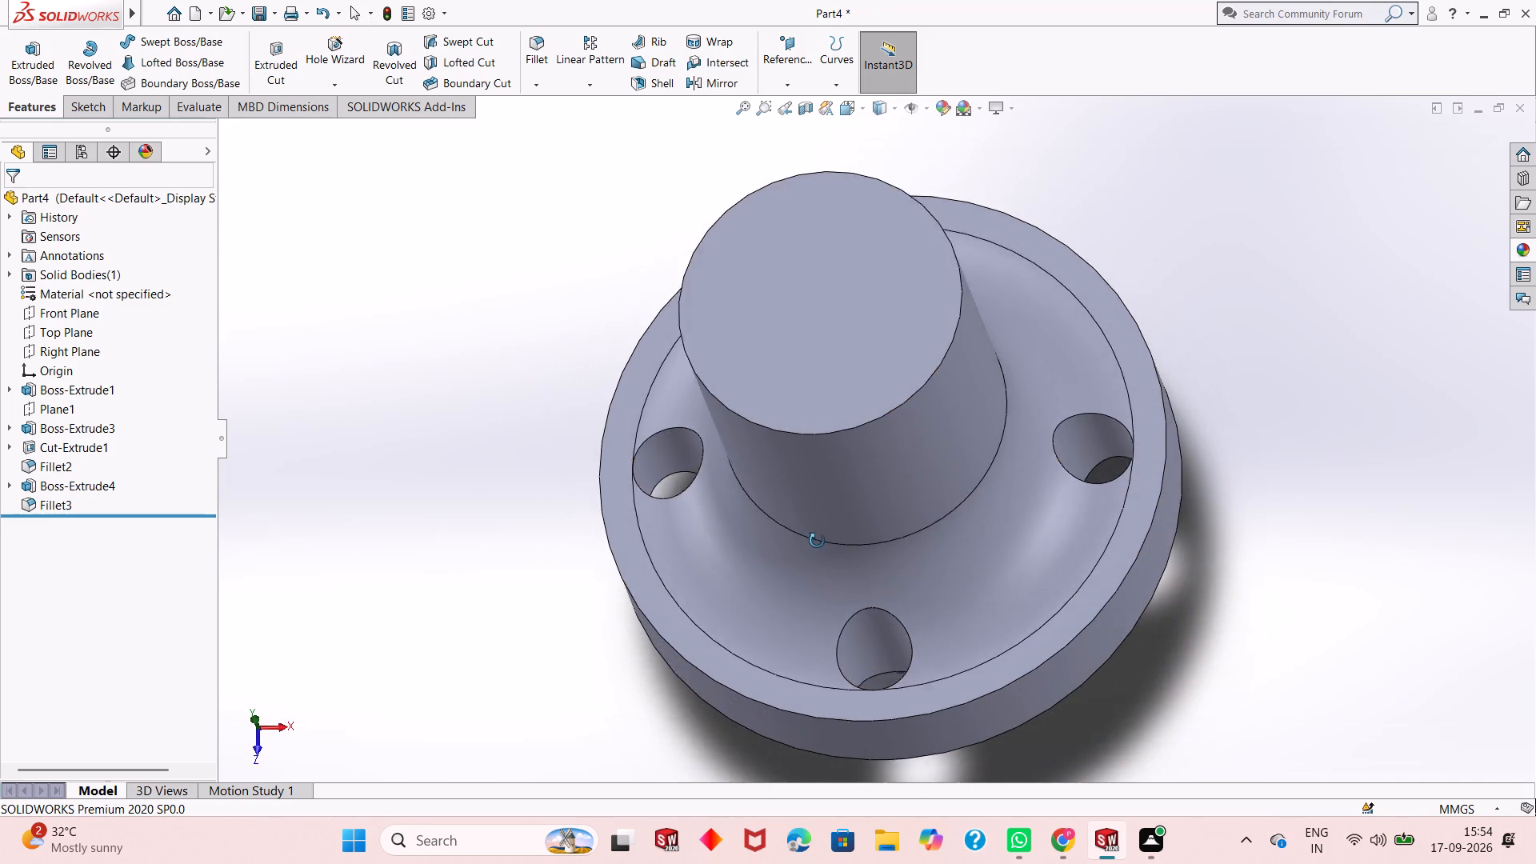
middle_click_drag(817, 541, 816, 530)
scroll(778, 446, "up", 2)
scroll(831, 286, "down", 1)
middle_click_drag(793, 434, 834, 379)
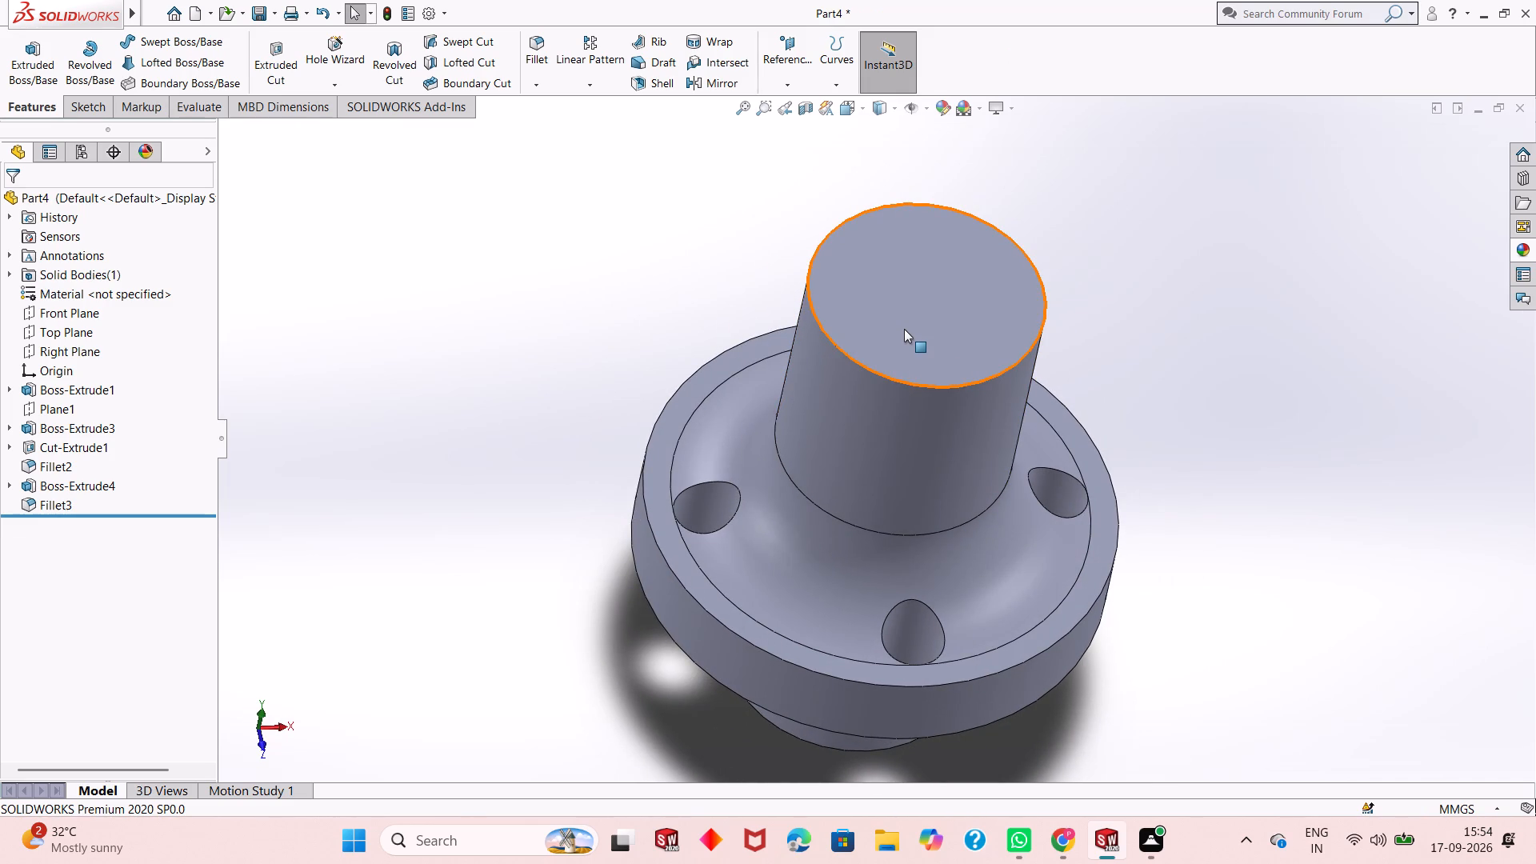
left_click(547, 45)
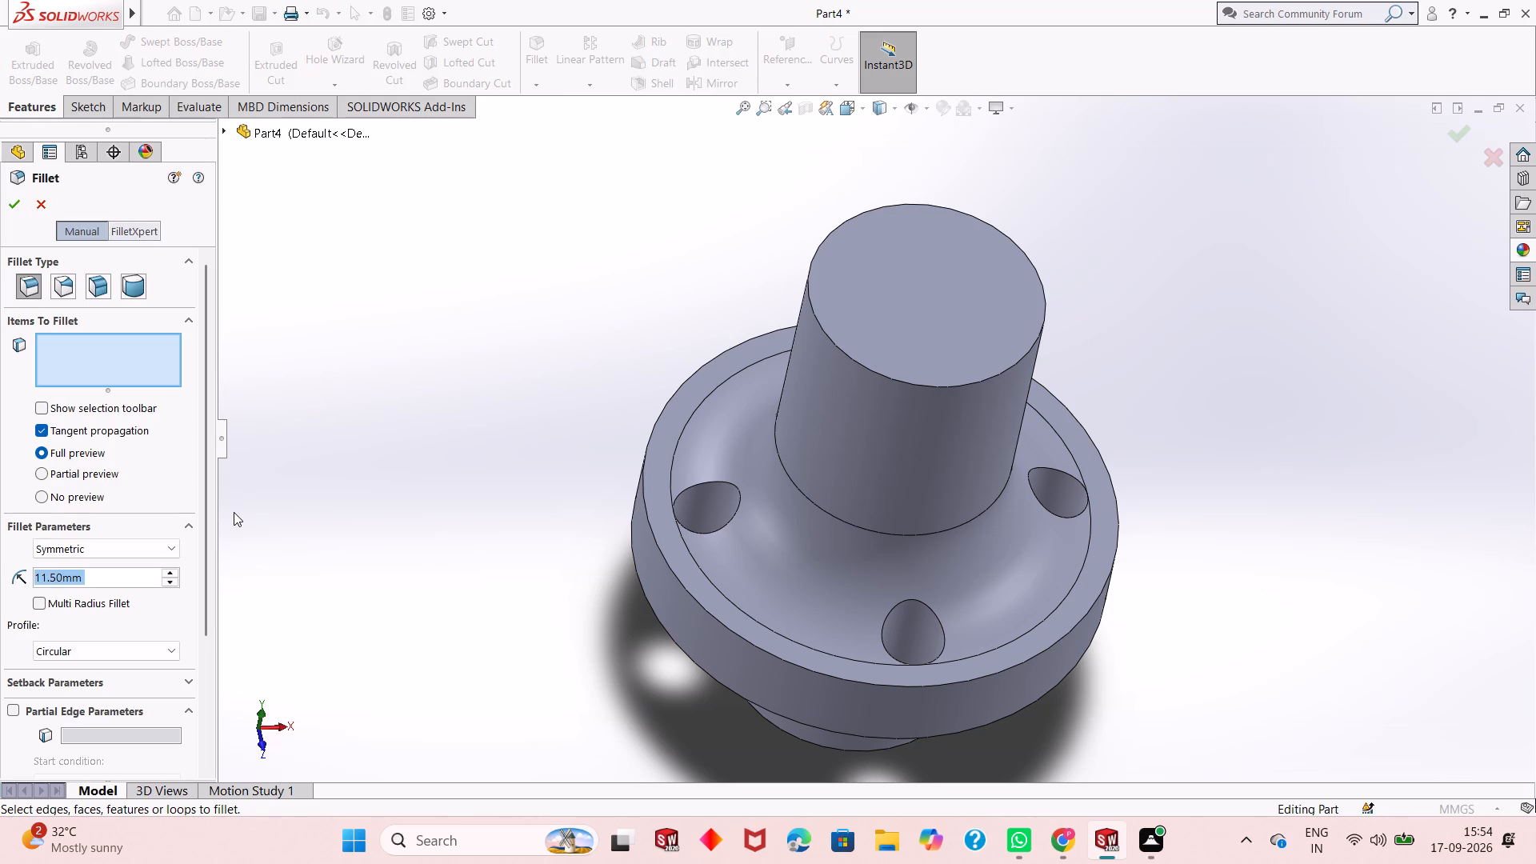
key("1")
type(".5")
key("Return")
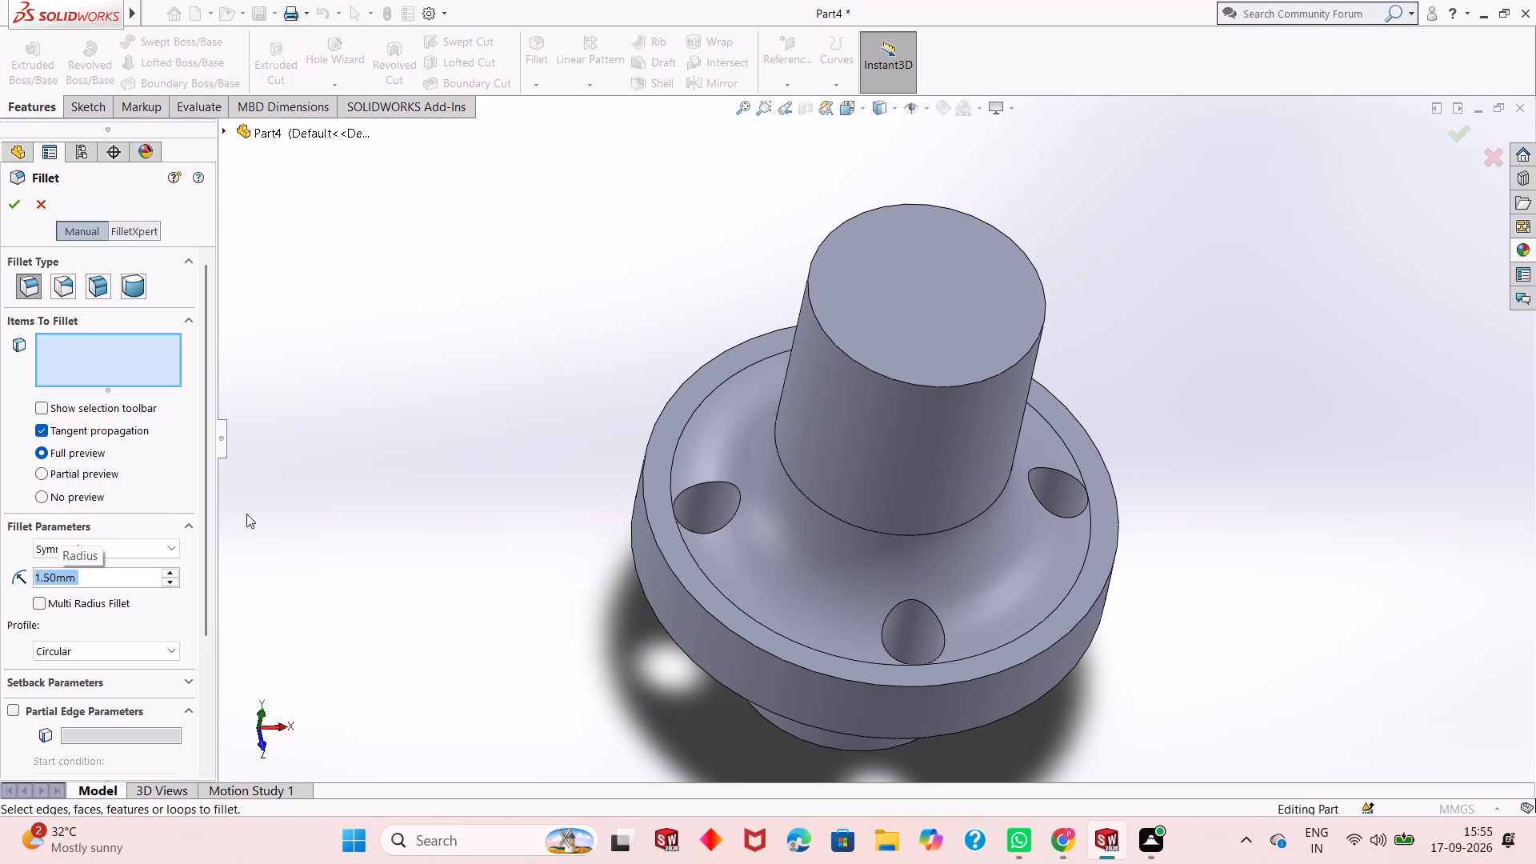
left_click(872, 371)
left_click(15, 214)
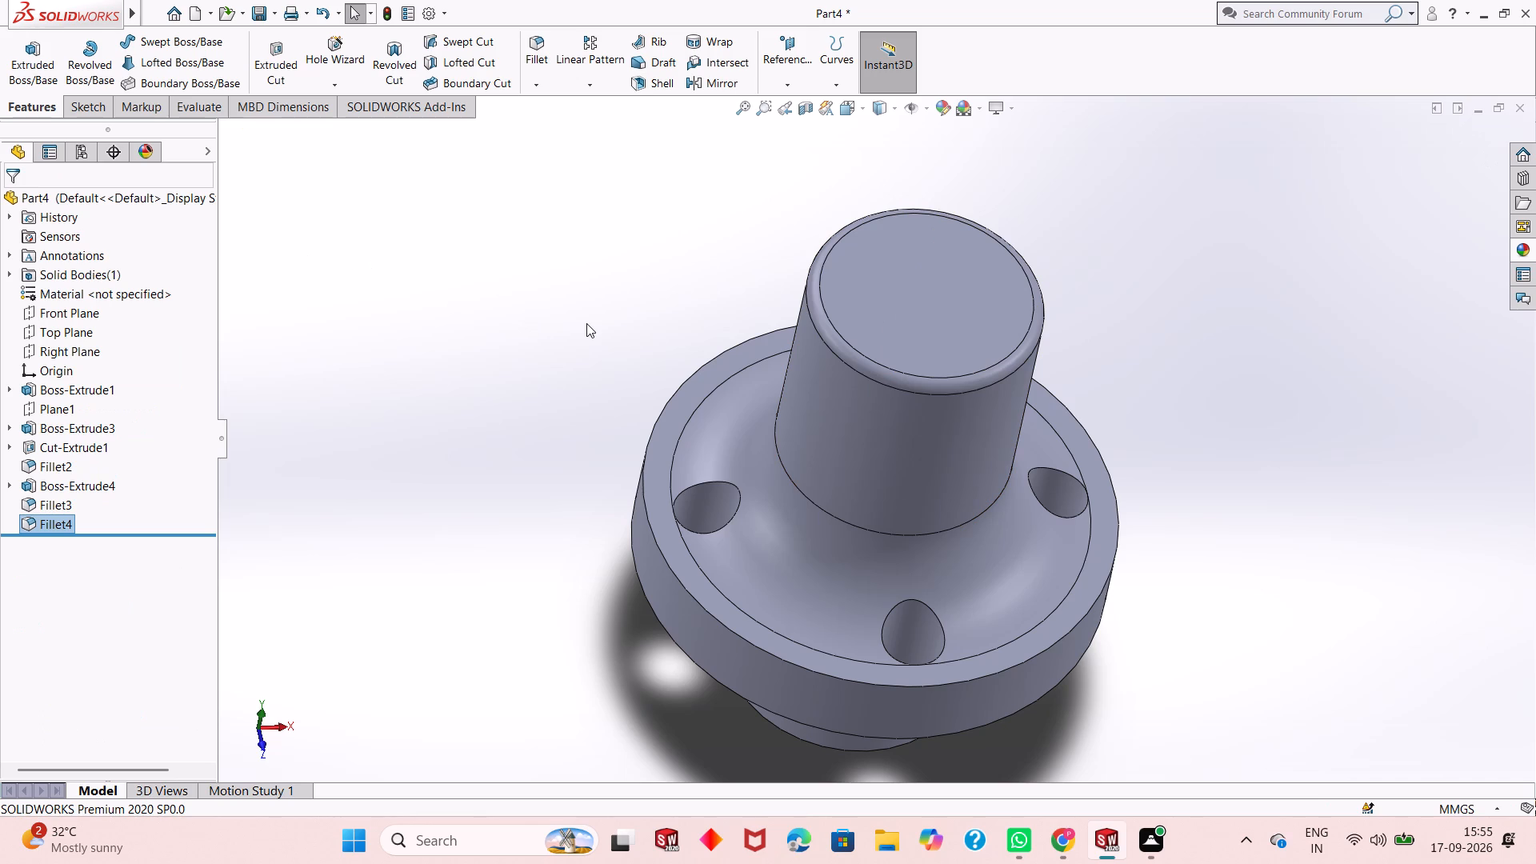
Sketch a circle about 12 mm in diameter, centred on the origin, on the upper boss's top face.
middle_click_drag(986, 446, 970, 357)
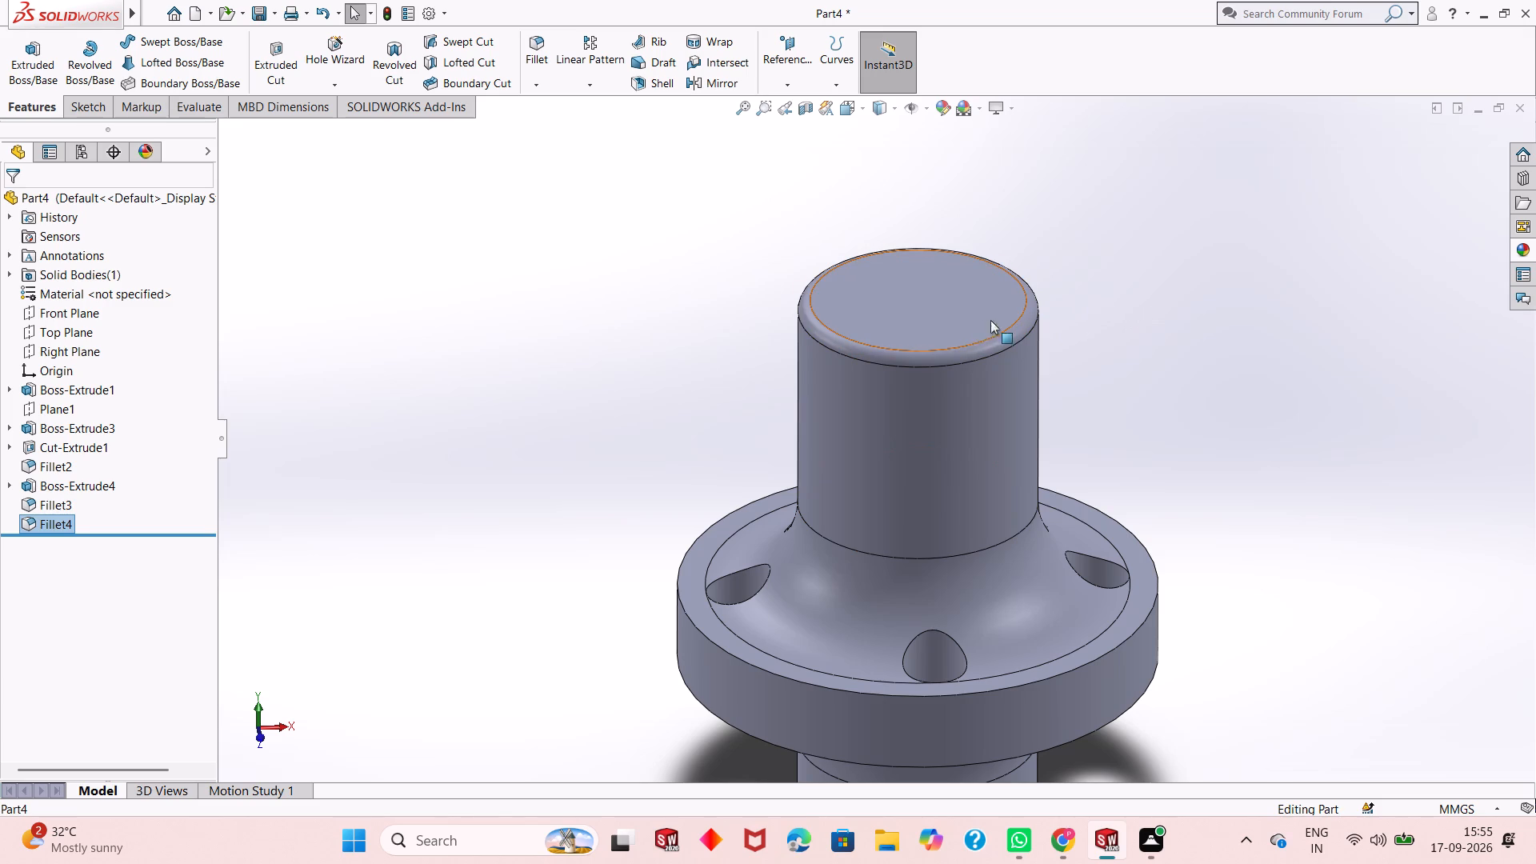
left_click(917, 312)
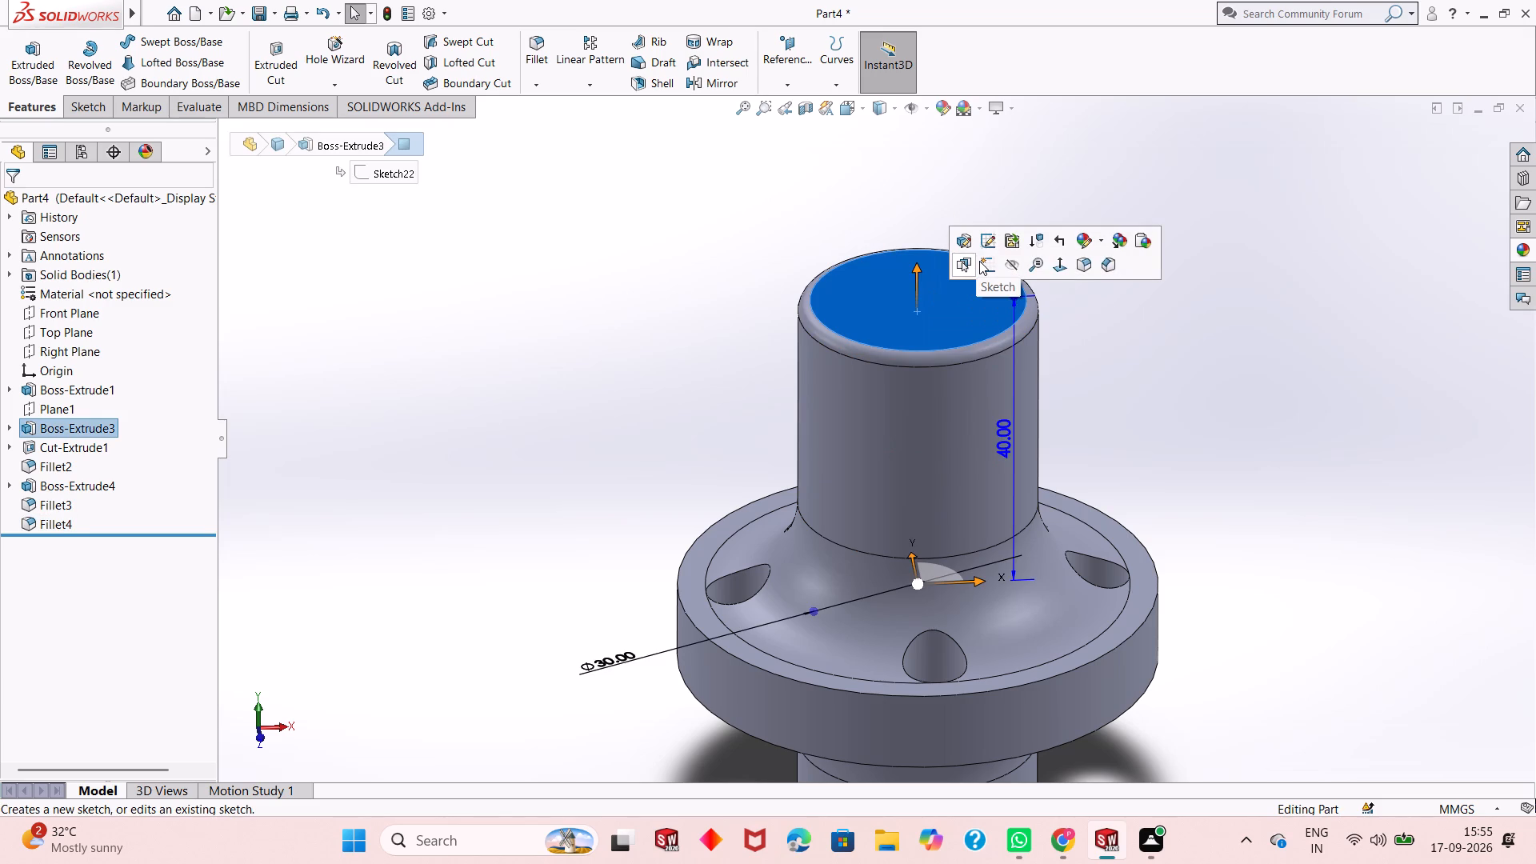
left_click(979, 261)
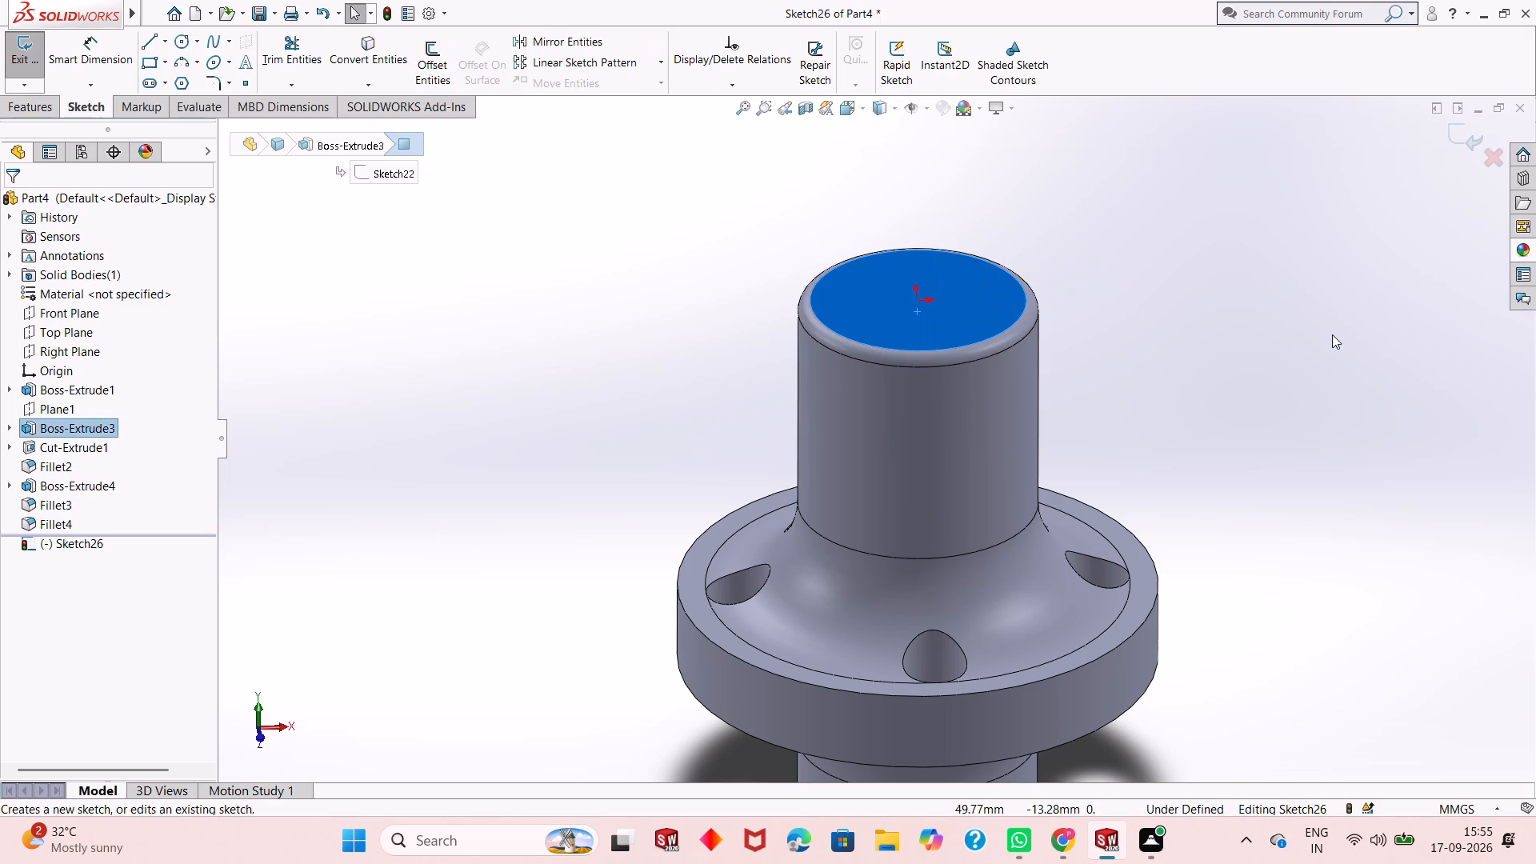
key("ctrl+8")
key("Escape")
key("Escape")
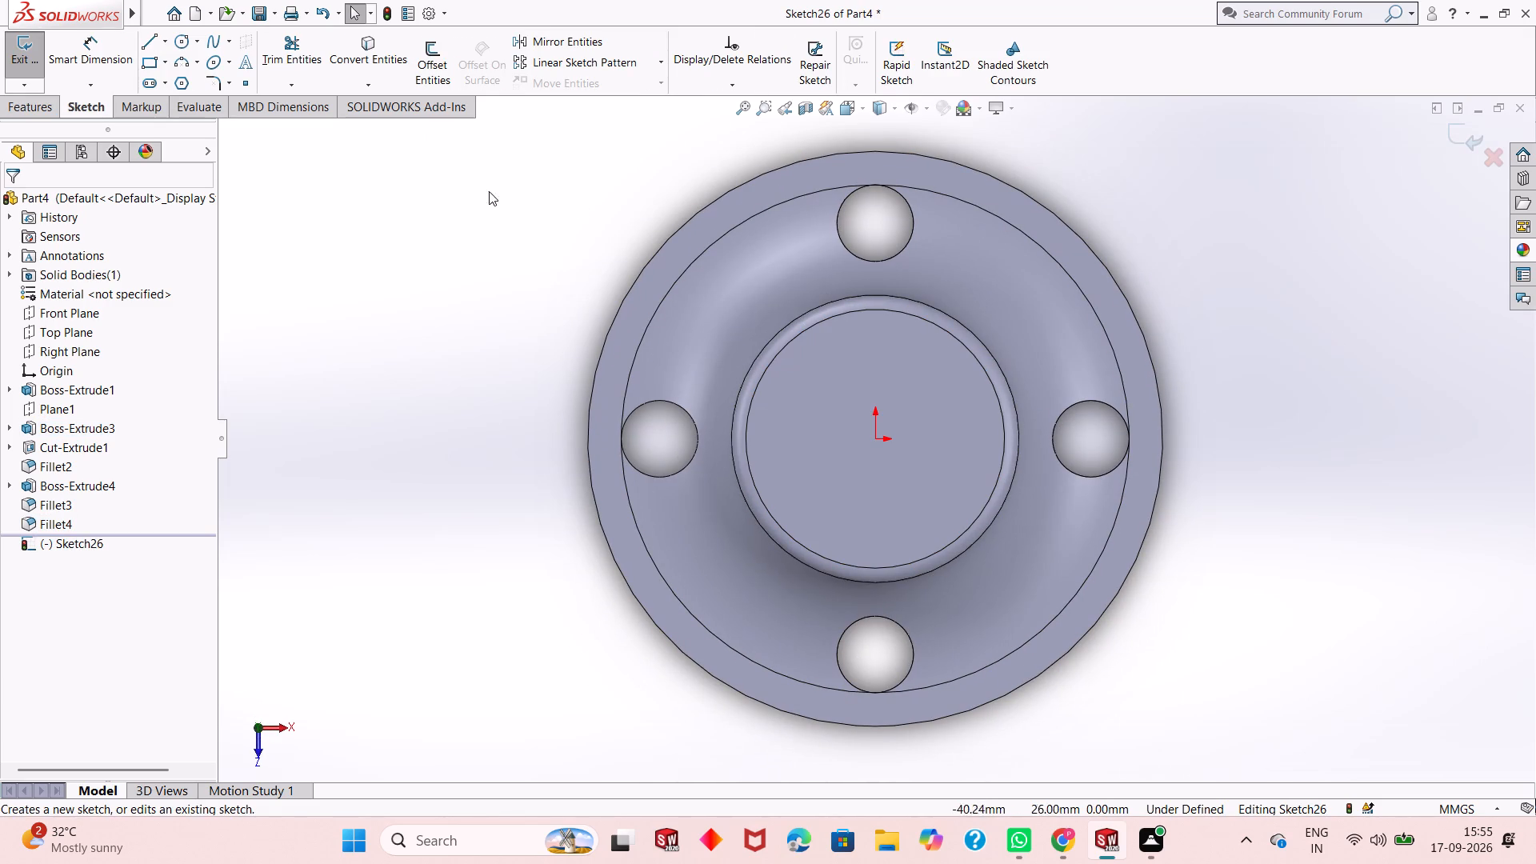
left_click(179, 50)
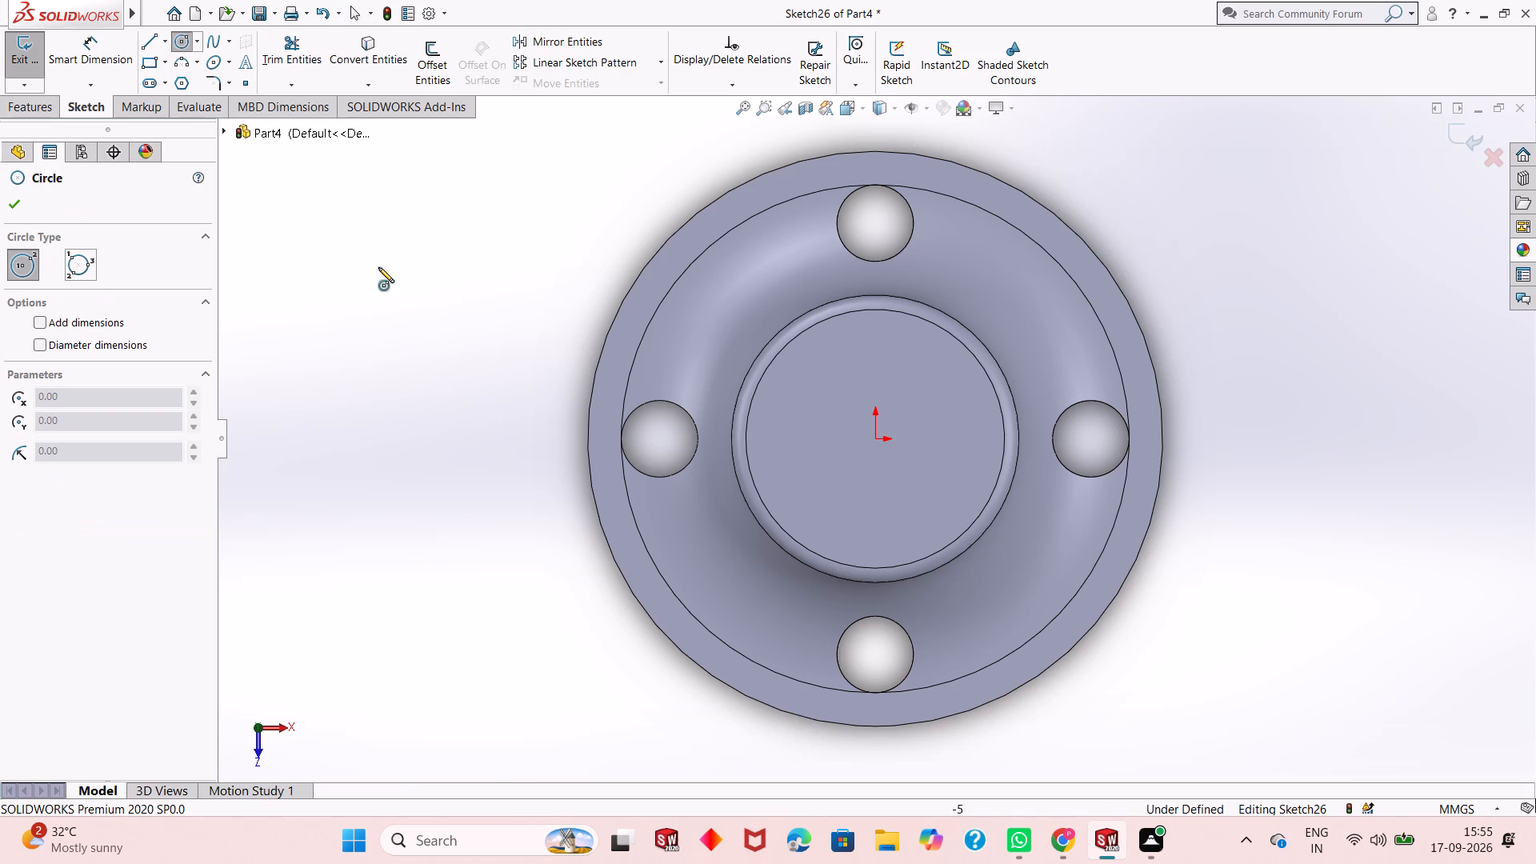
left_click(875, 442)
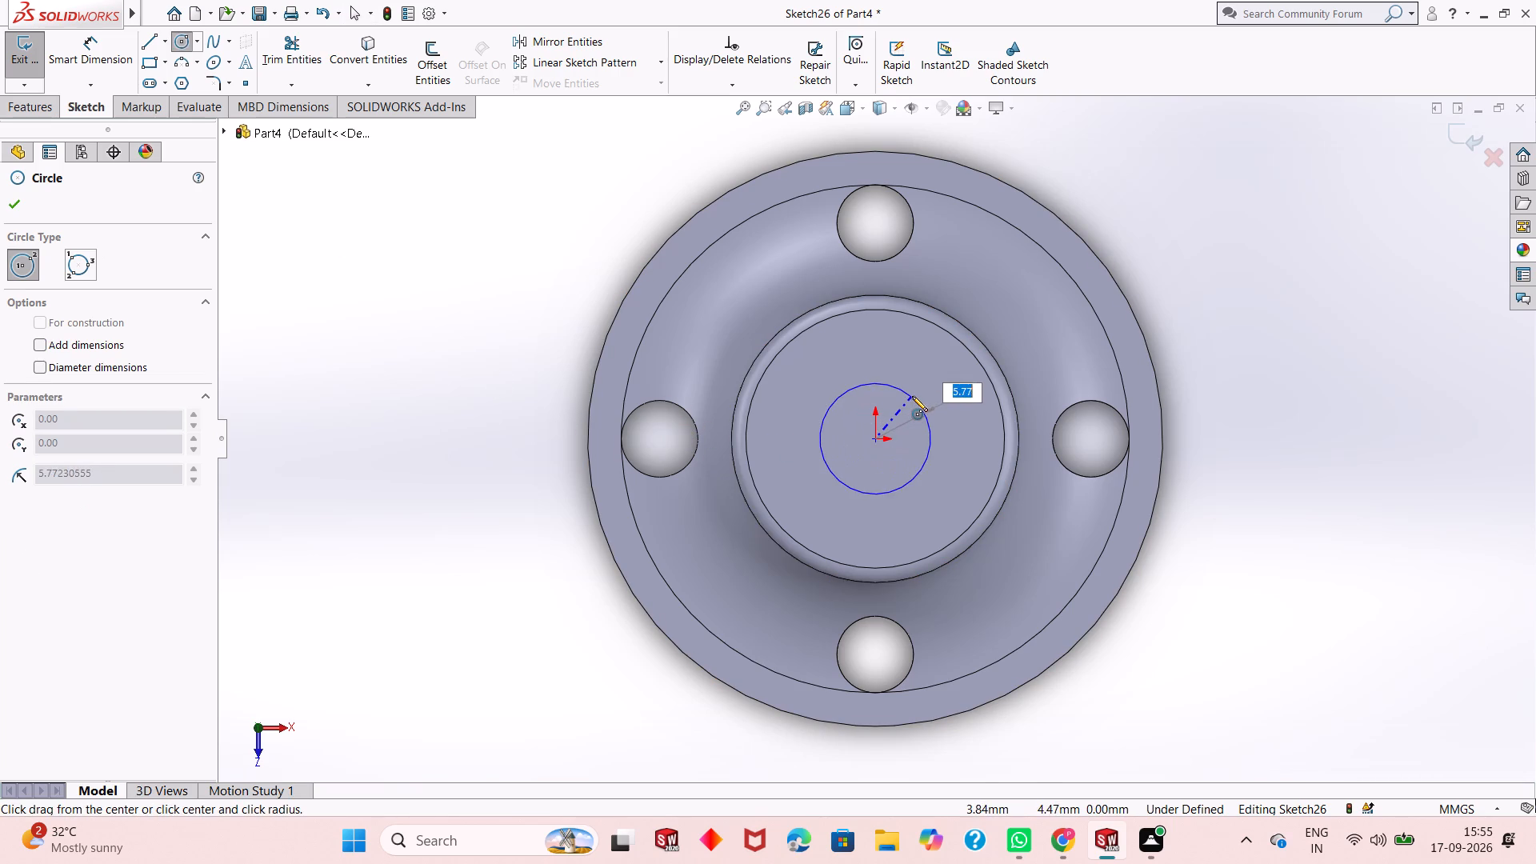
left_click(912, 396)
right_click(914, 396)
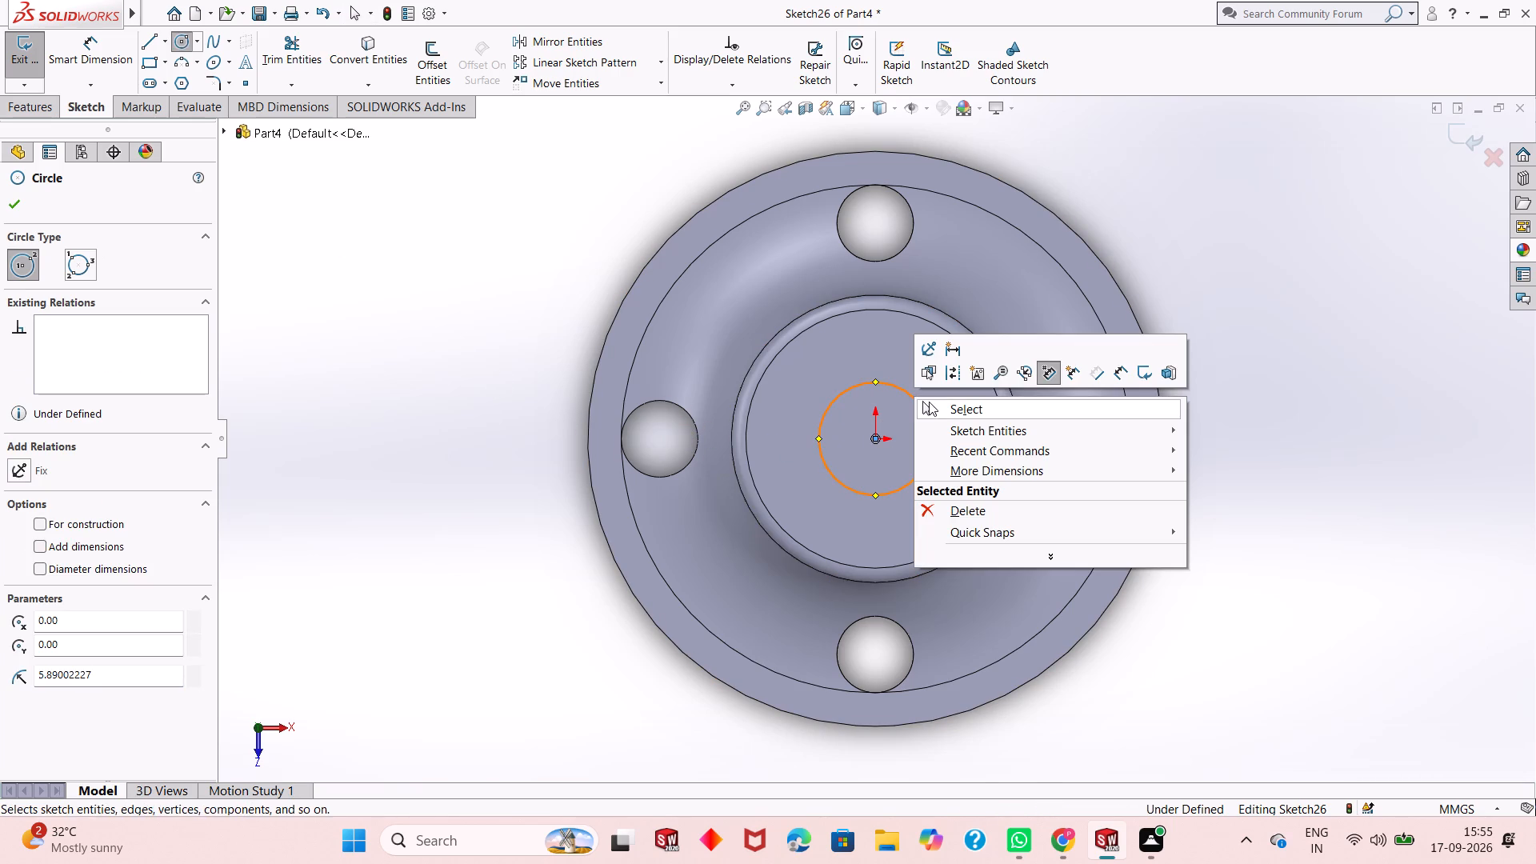
left_click(931, 403)
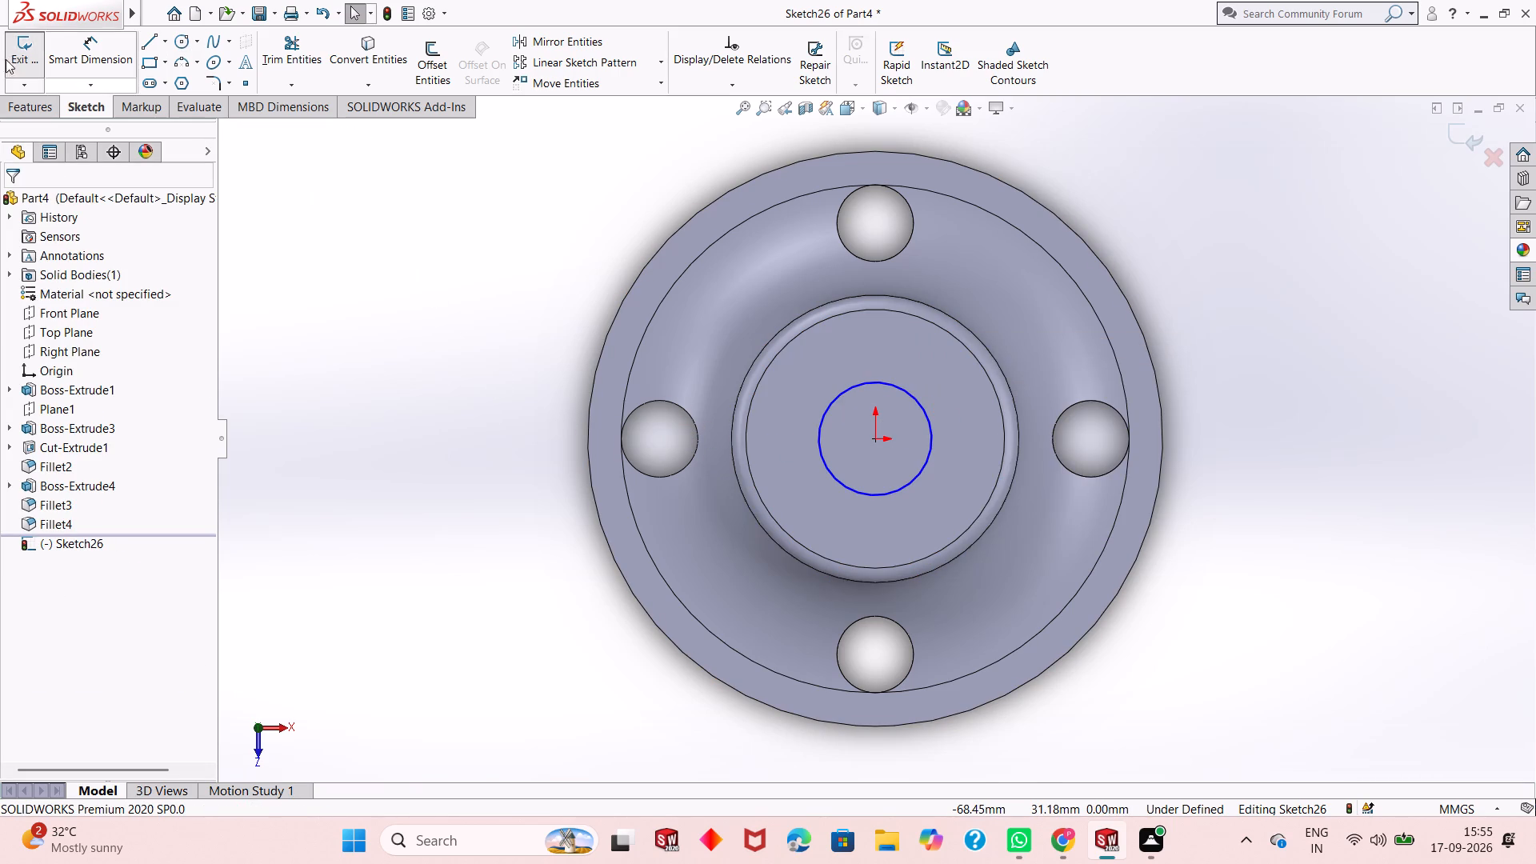
Dimension the circle on the upper boss's top face to a 20 mm diameter.
left_click(96, 62)
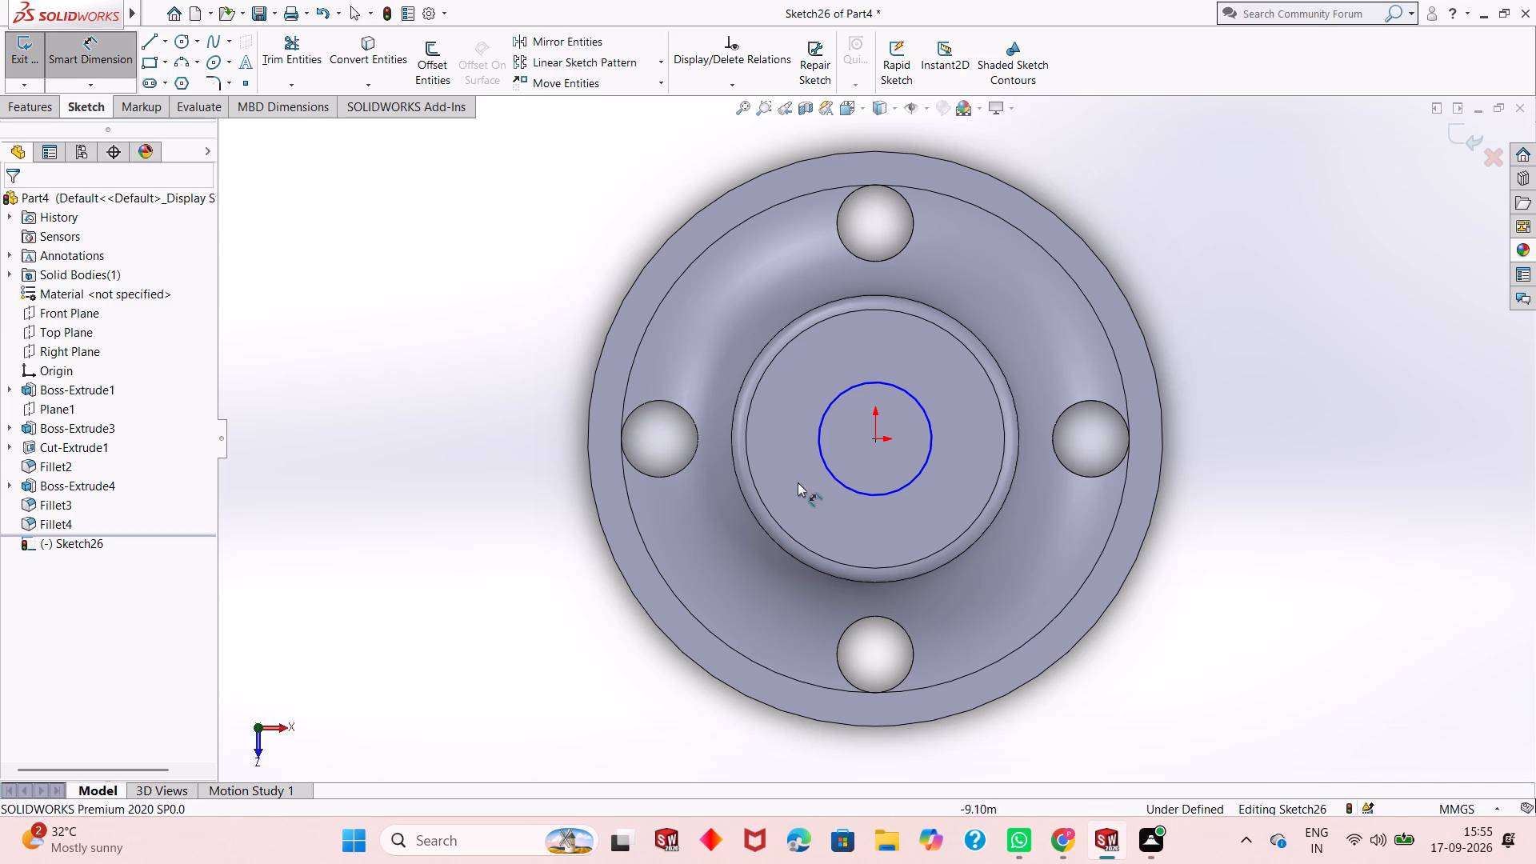
left_click(830, 466)
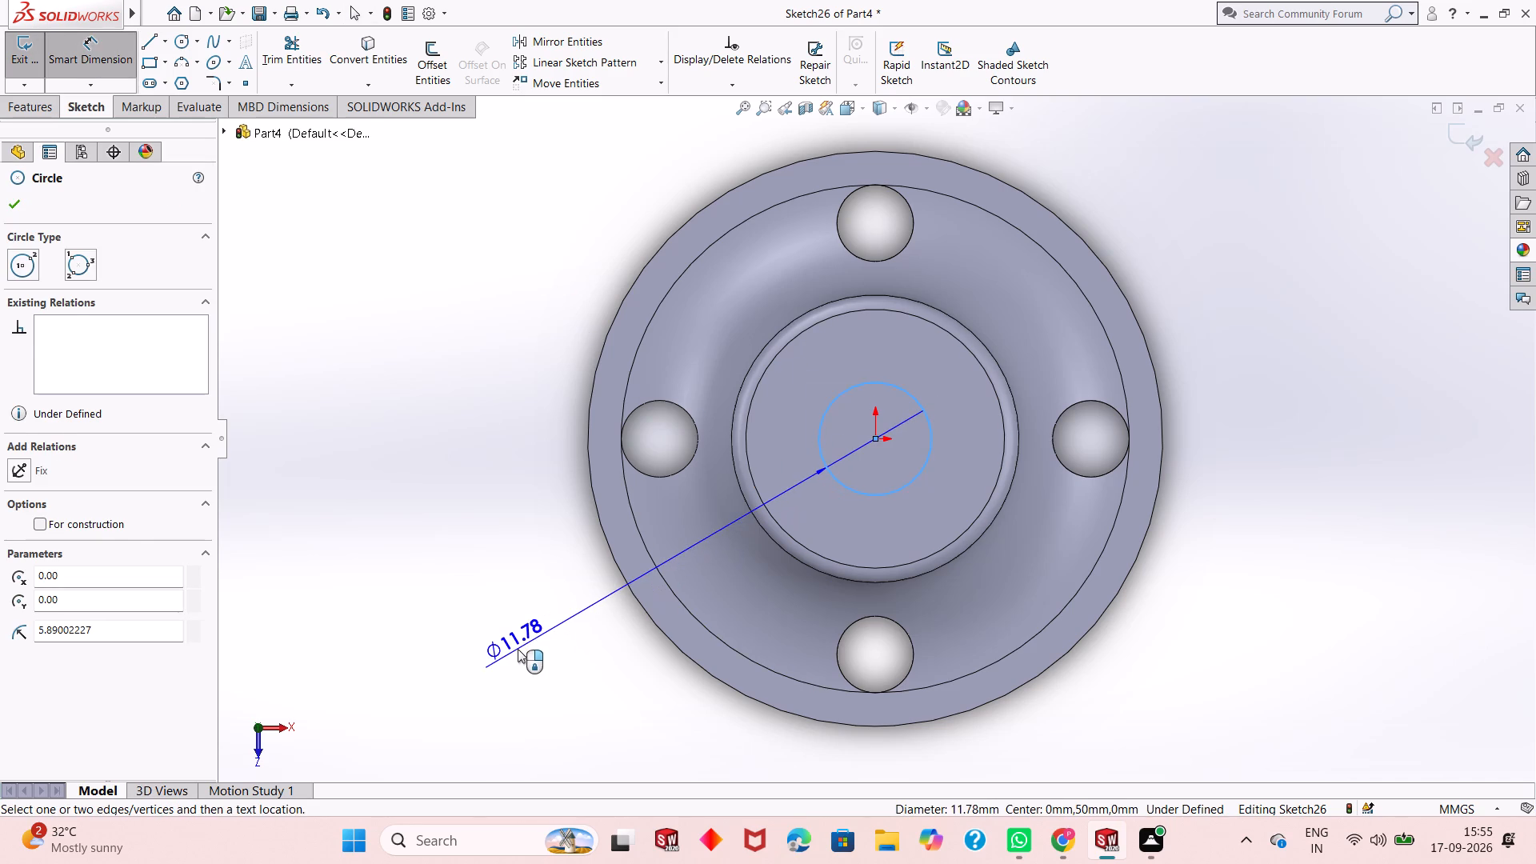
left_click(518, 649)
type("20")
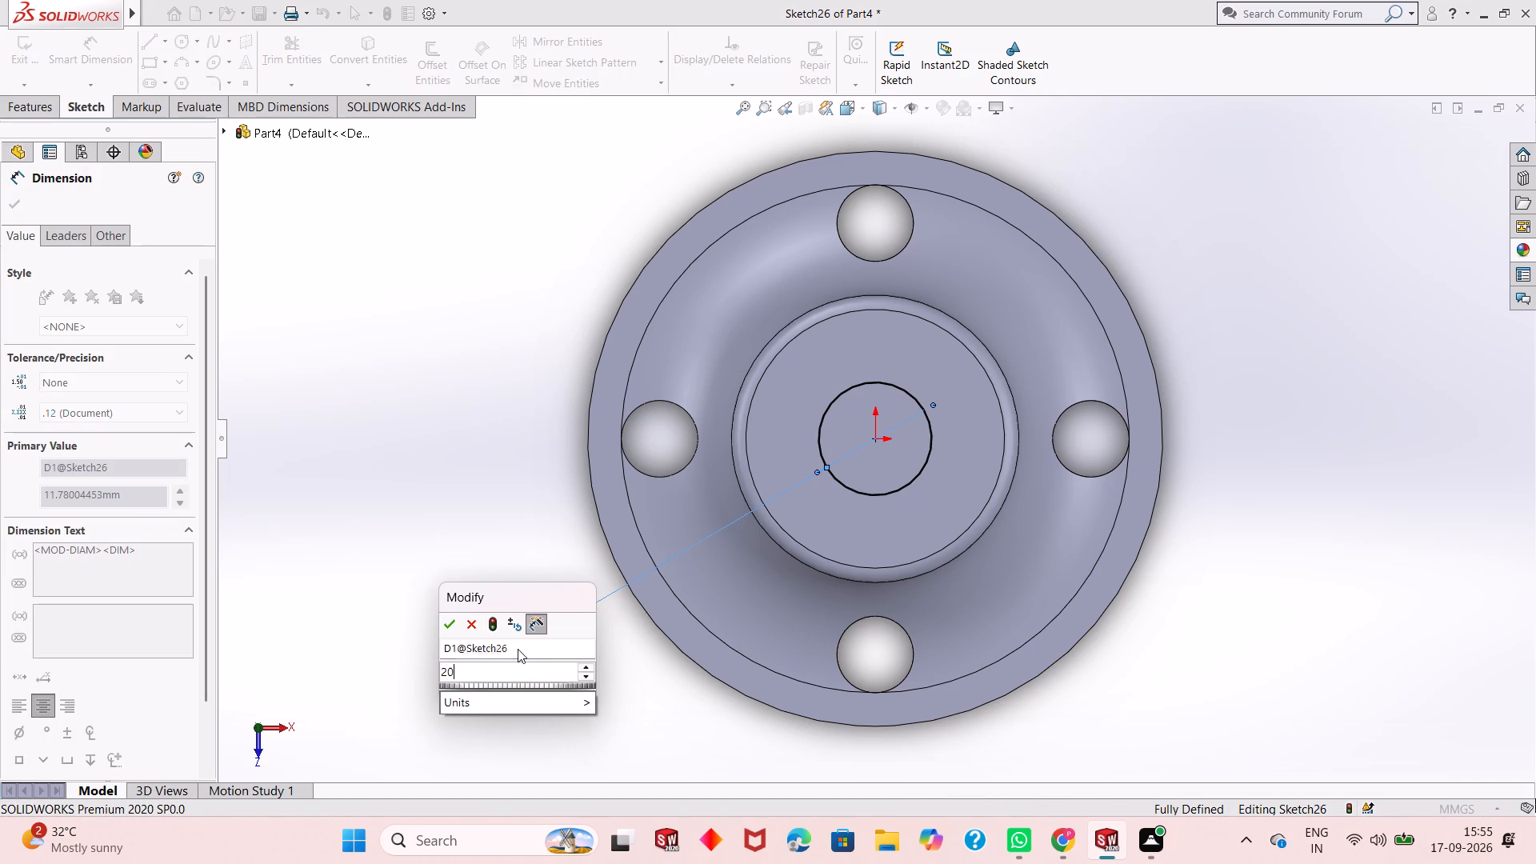
key("Return")
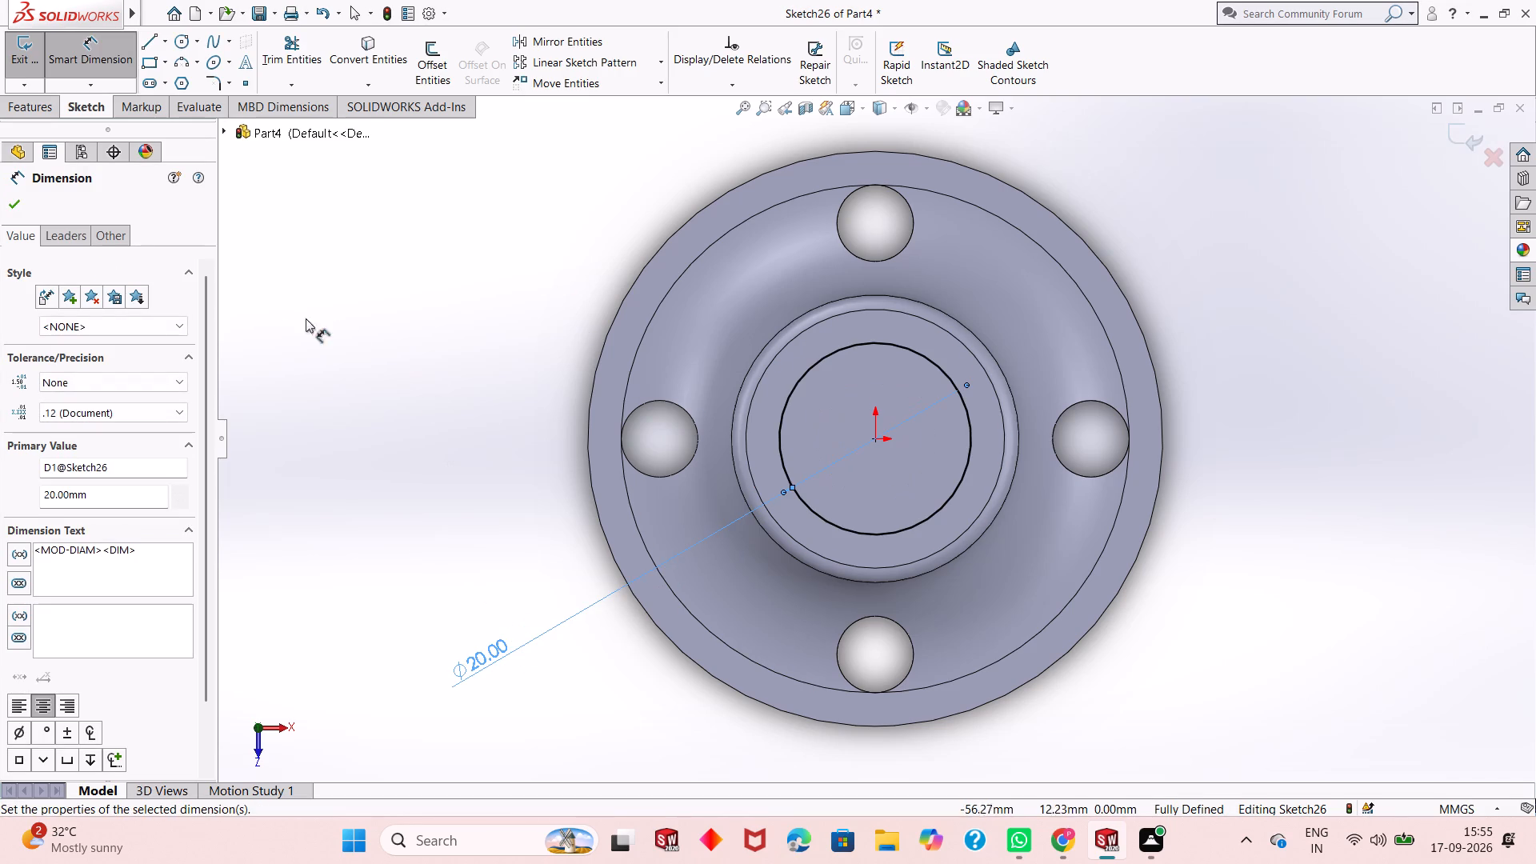
left_click(20, 210)
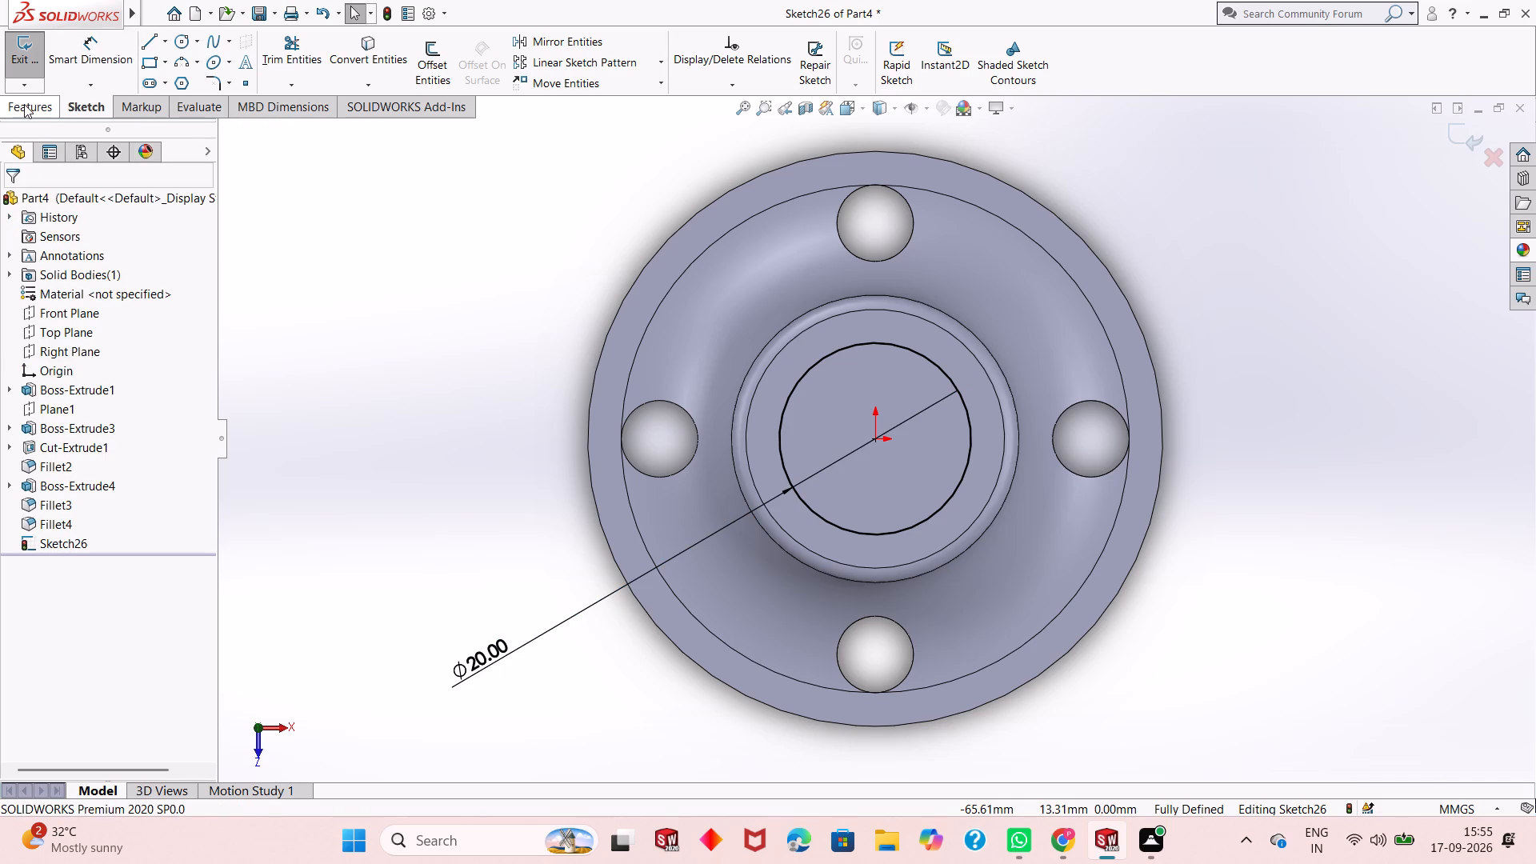
Cut the 20 mm circle through the whole part with an Extruded Cut set to Through All.
left_click(24, 104)
left_click(274, 70)
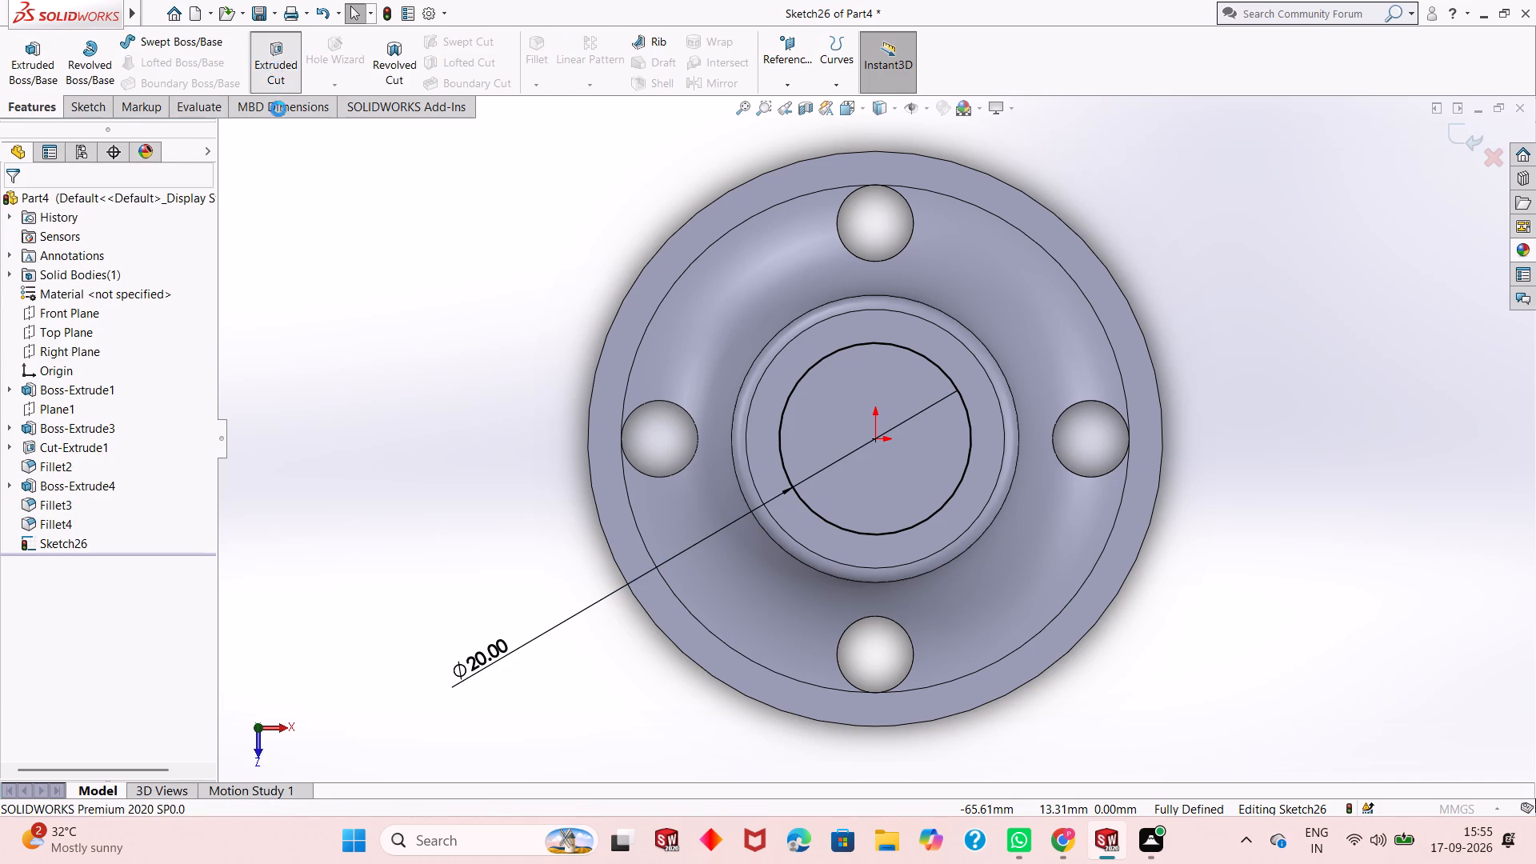
middle_click_drag(645, 620, 645, 434)
scroll(645, 430, "up", 2)
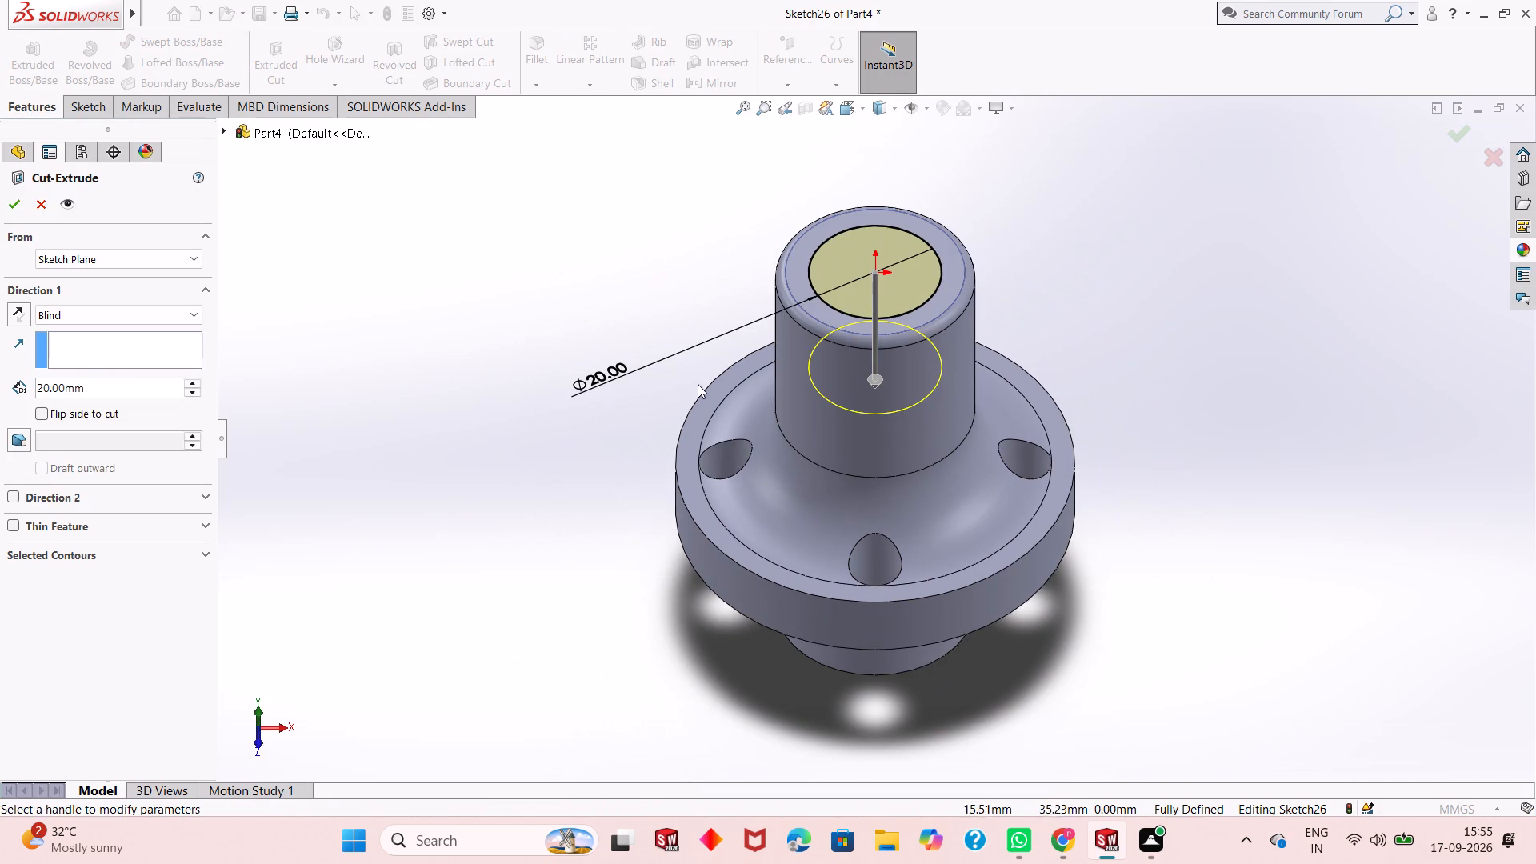
left_click(79, 323)
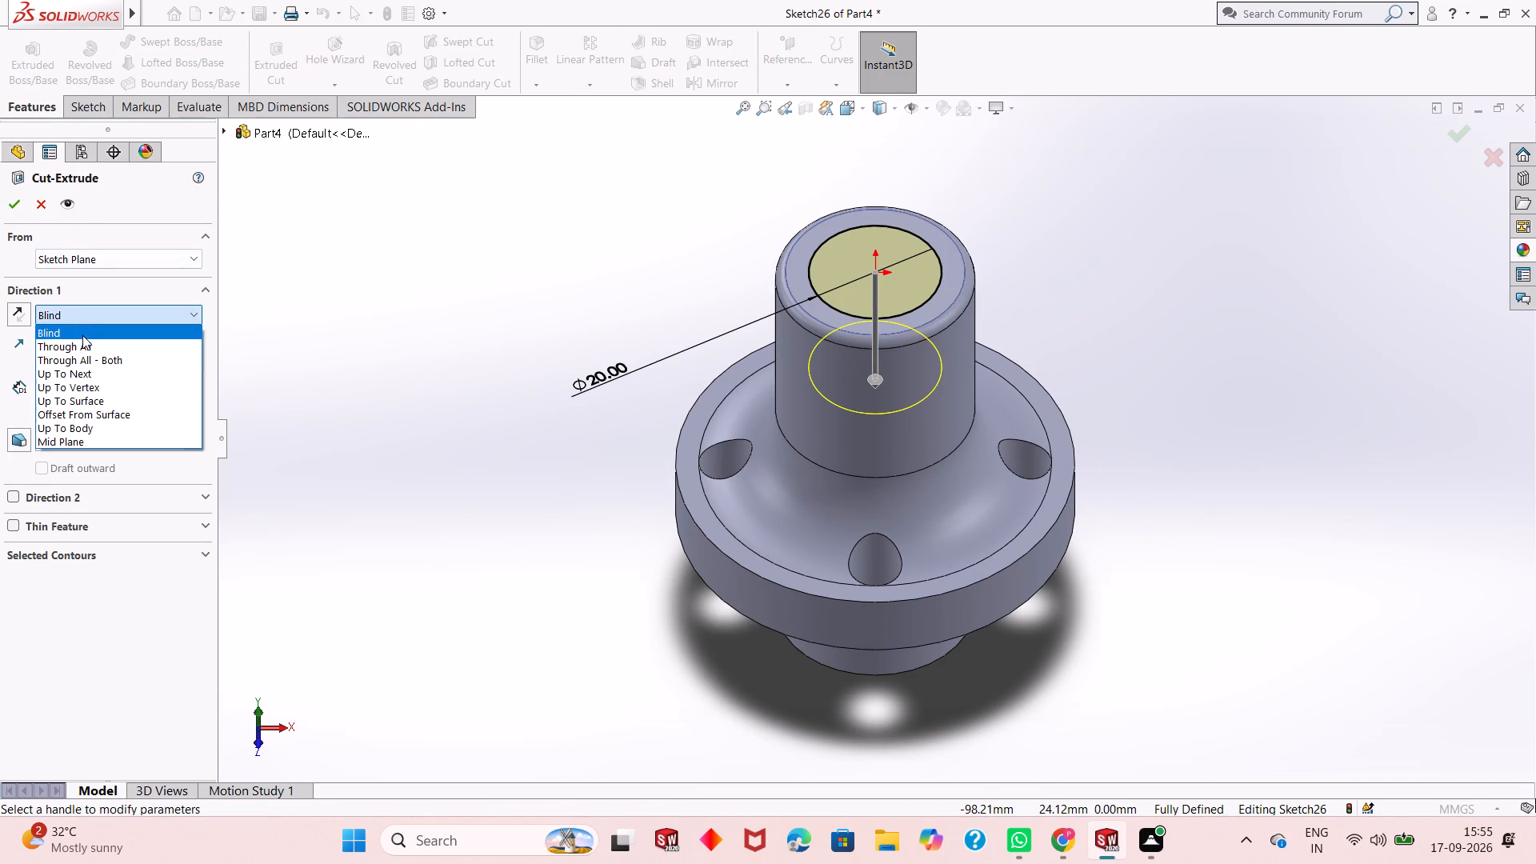
left_click(84, 342)
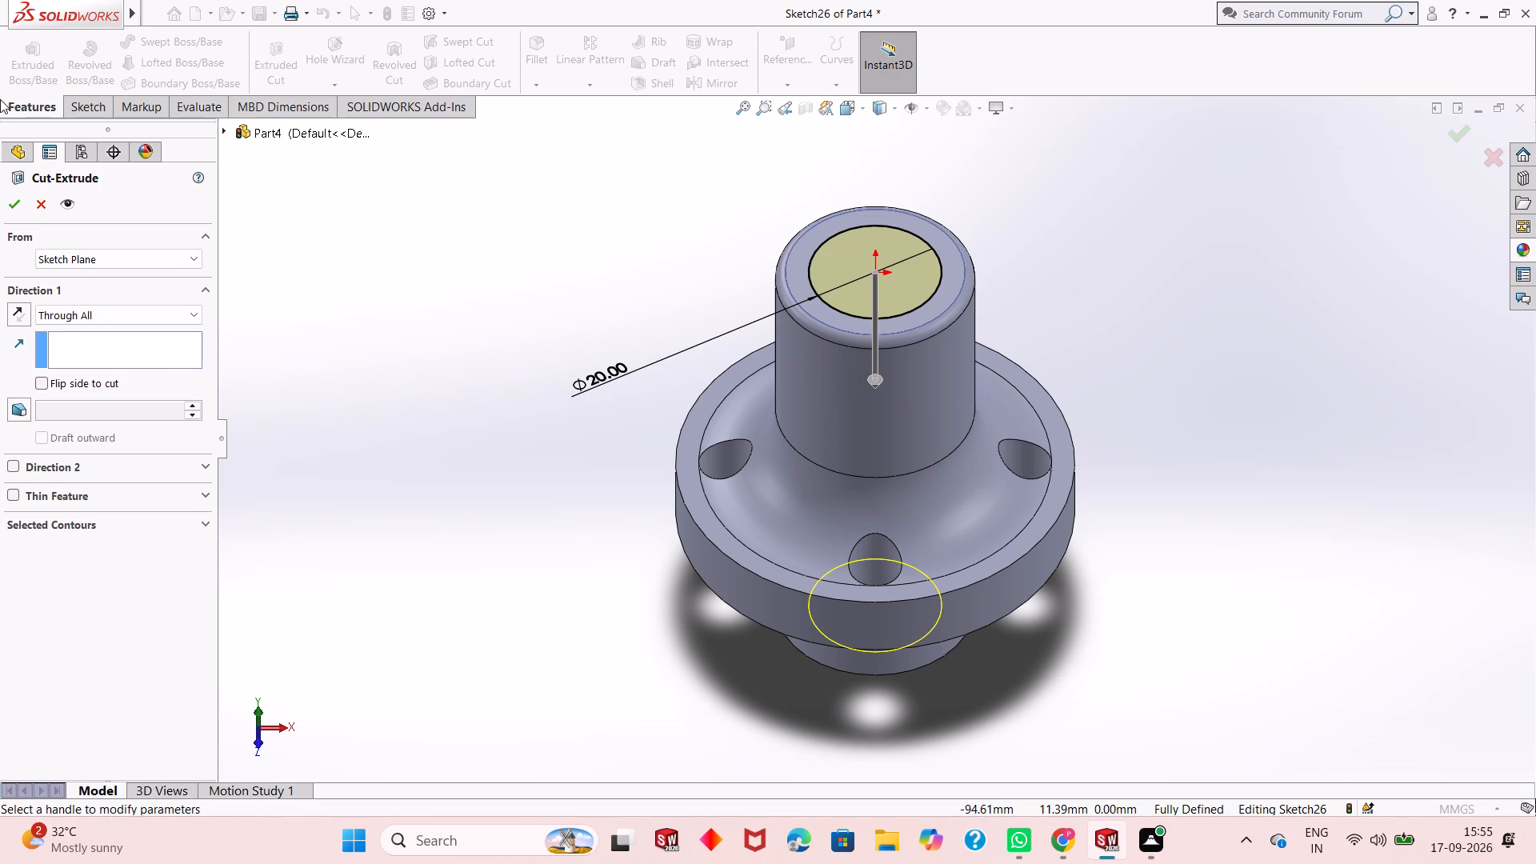
middle_click_drag(688, 402, 701, 326)
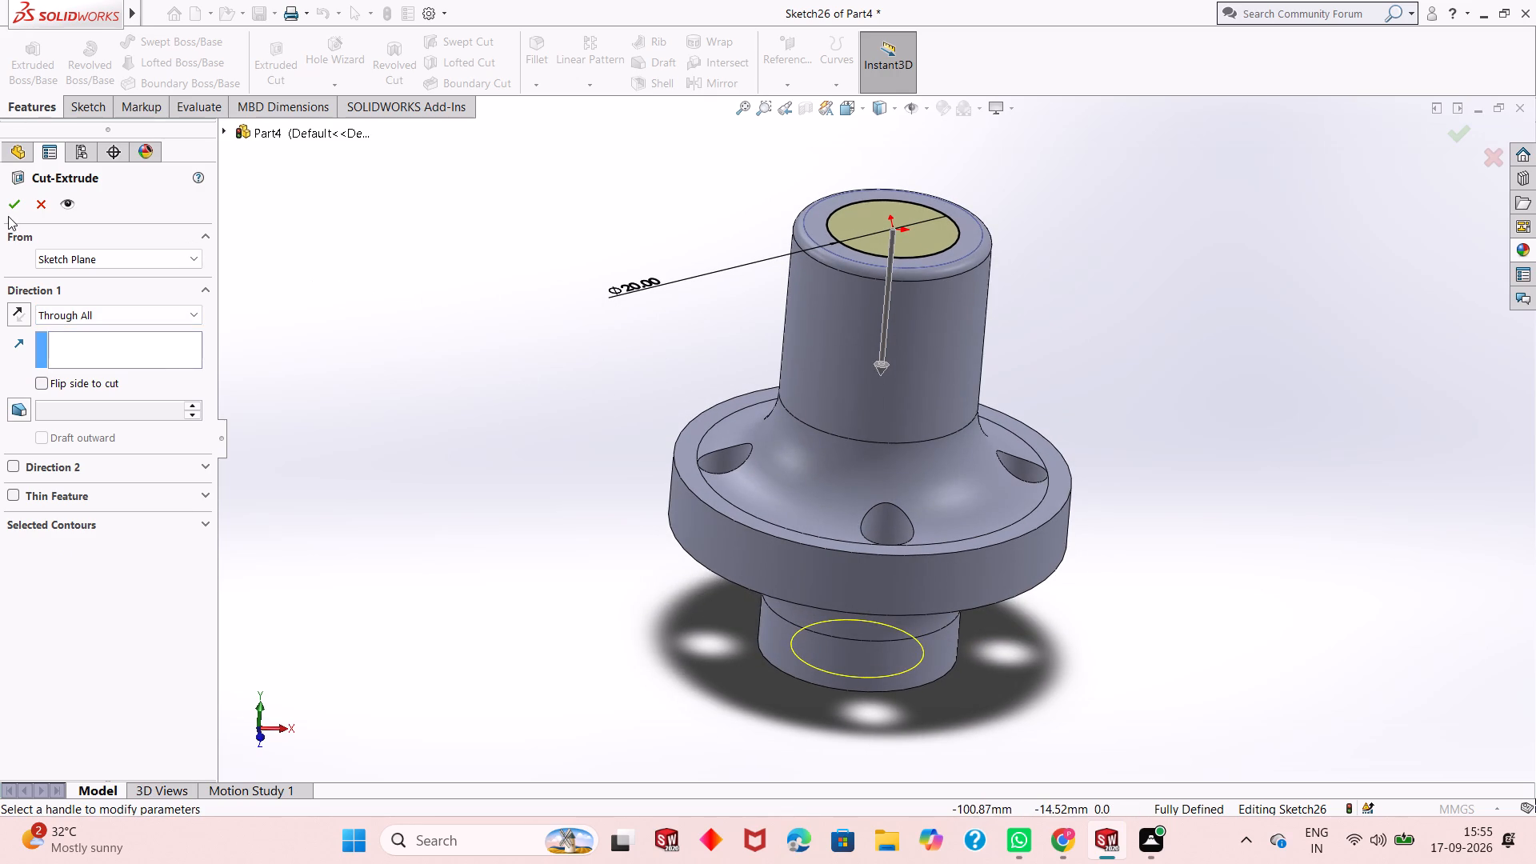
left_click(17, 210)
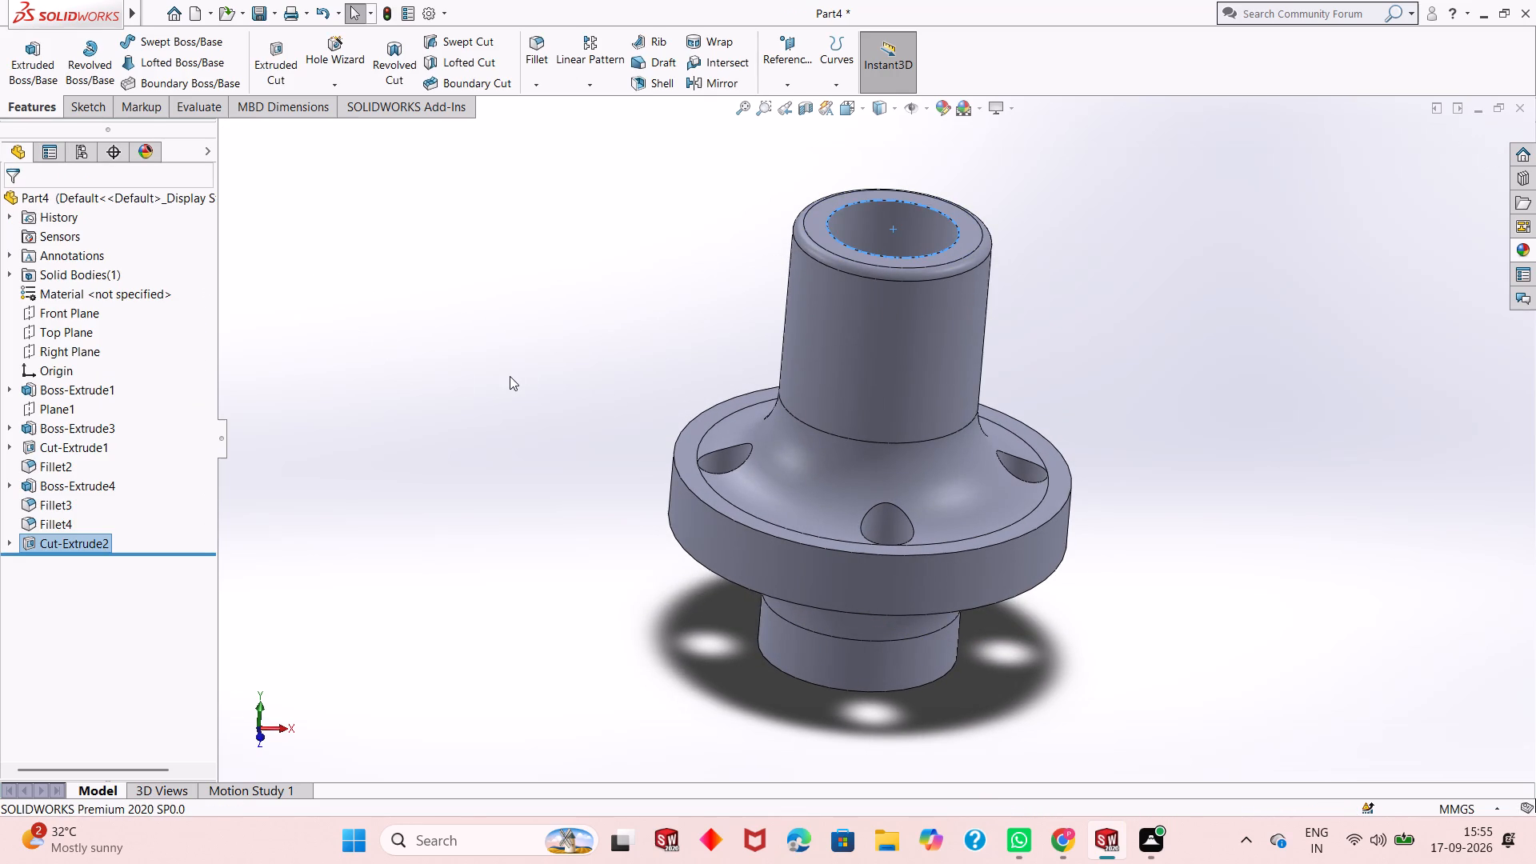
left_click(510, 376)
Examine the central bore and both bosses from above, from the side and from below.
middle_click_drag(748, 274, 754, 325)
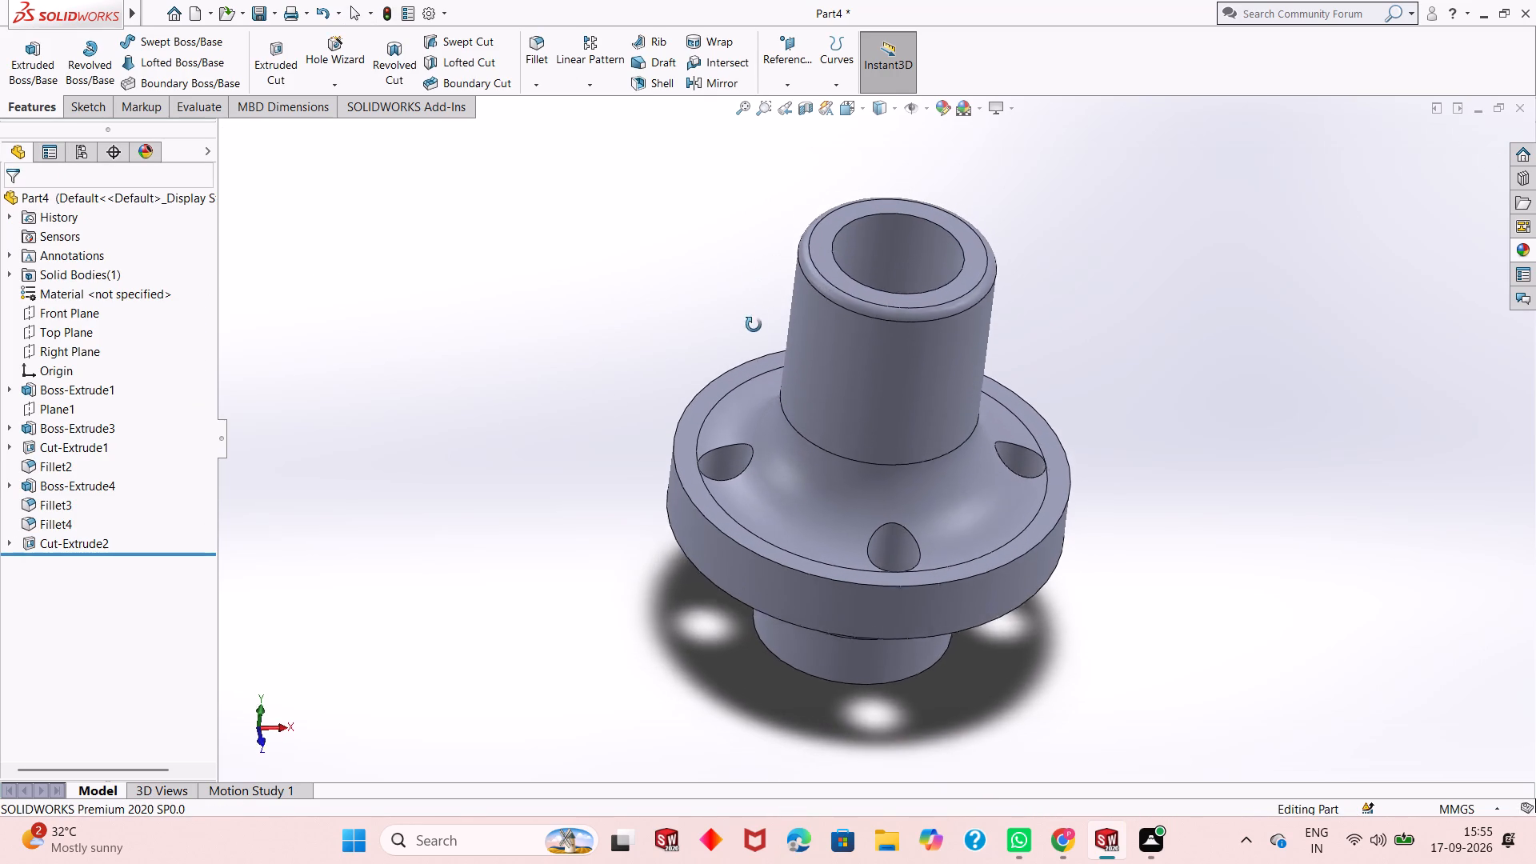
middle_click_drag(754, 325, 751, 346)
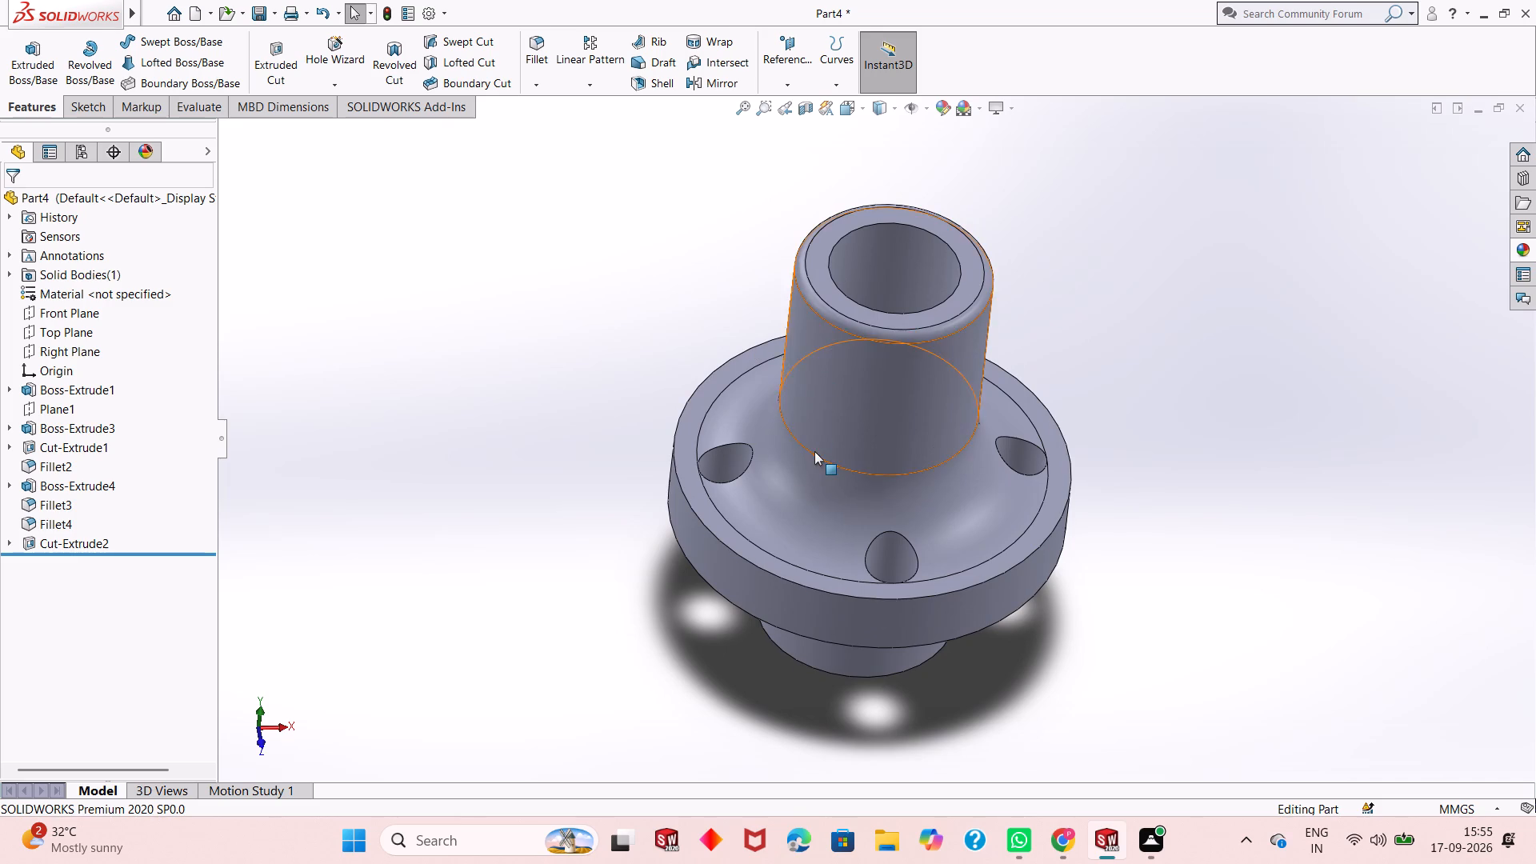
middle_click_drag(814, 451, 823, 297)
scroll(846, 394, "up", 2)
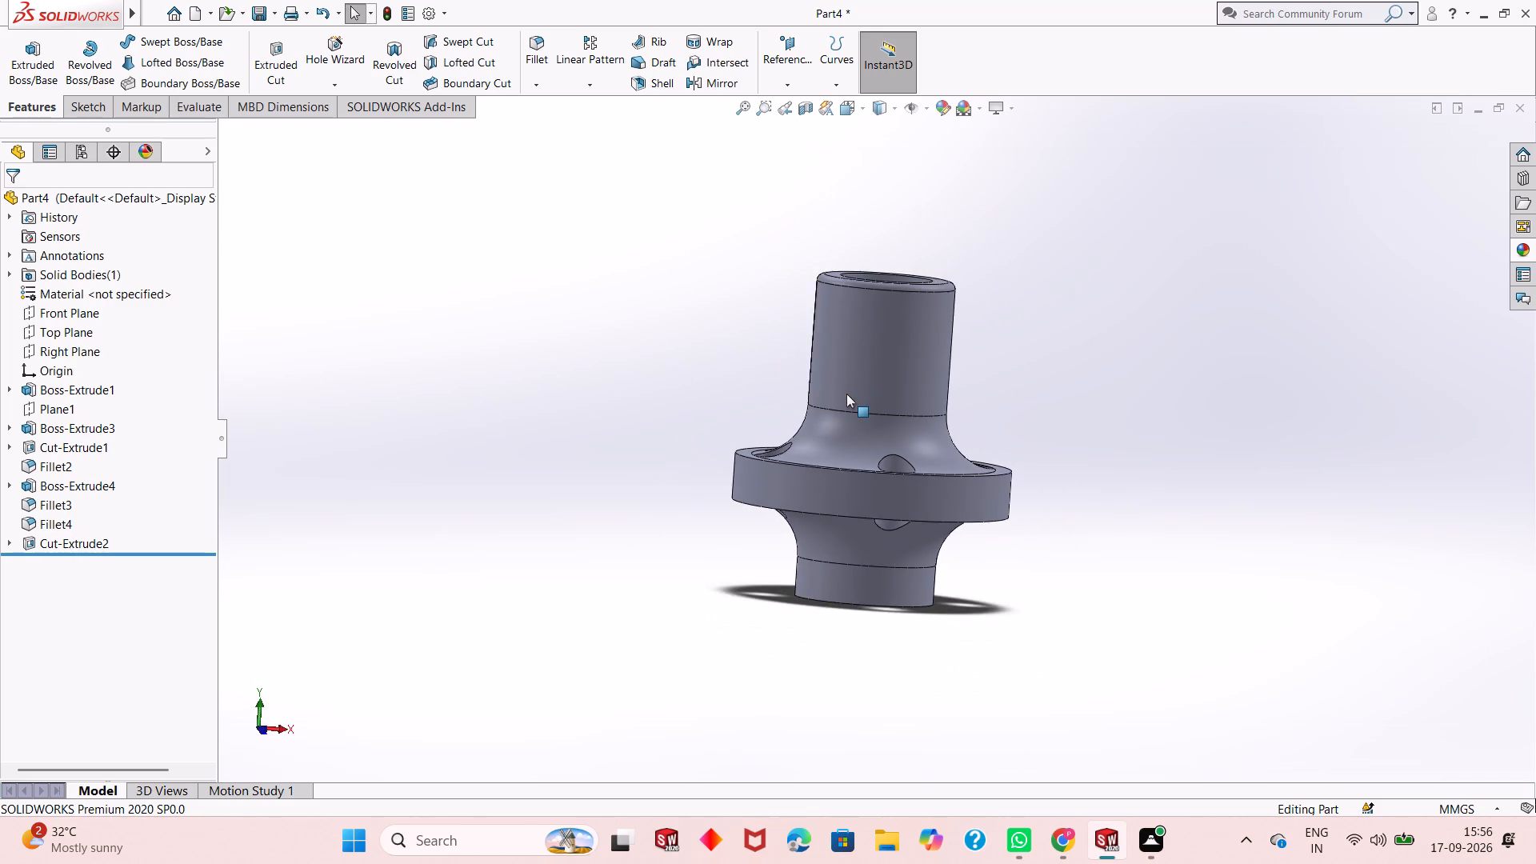
middle_click_drag(846, 395, 910, 274)
scroll(927, 573, "down", 2)
middle_click_drag(927, 578, 905, 509)
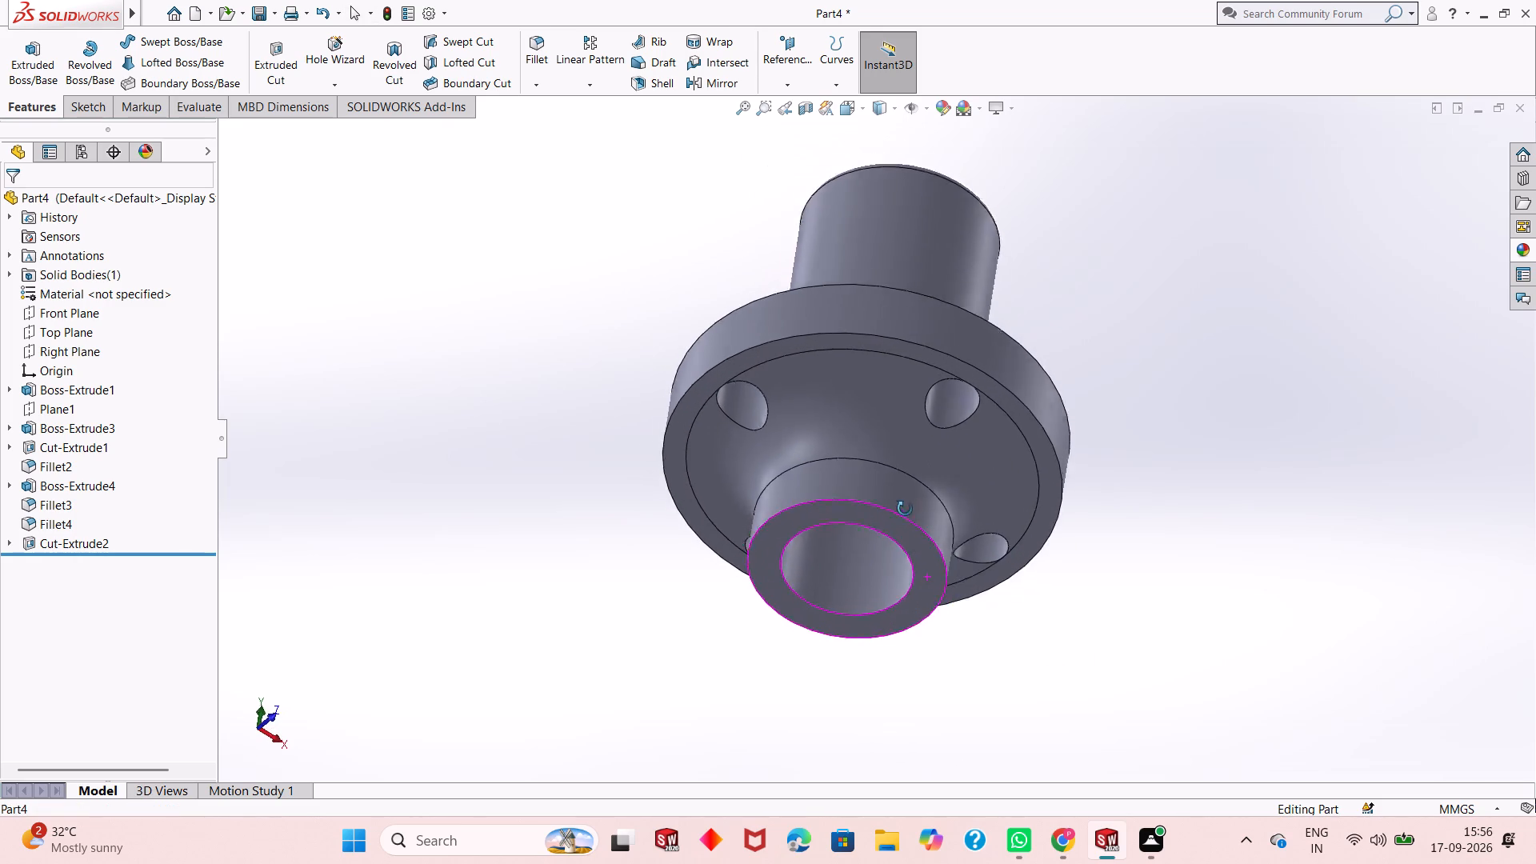
middle_click_drag(905, 509, 907, 437)
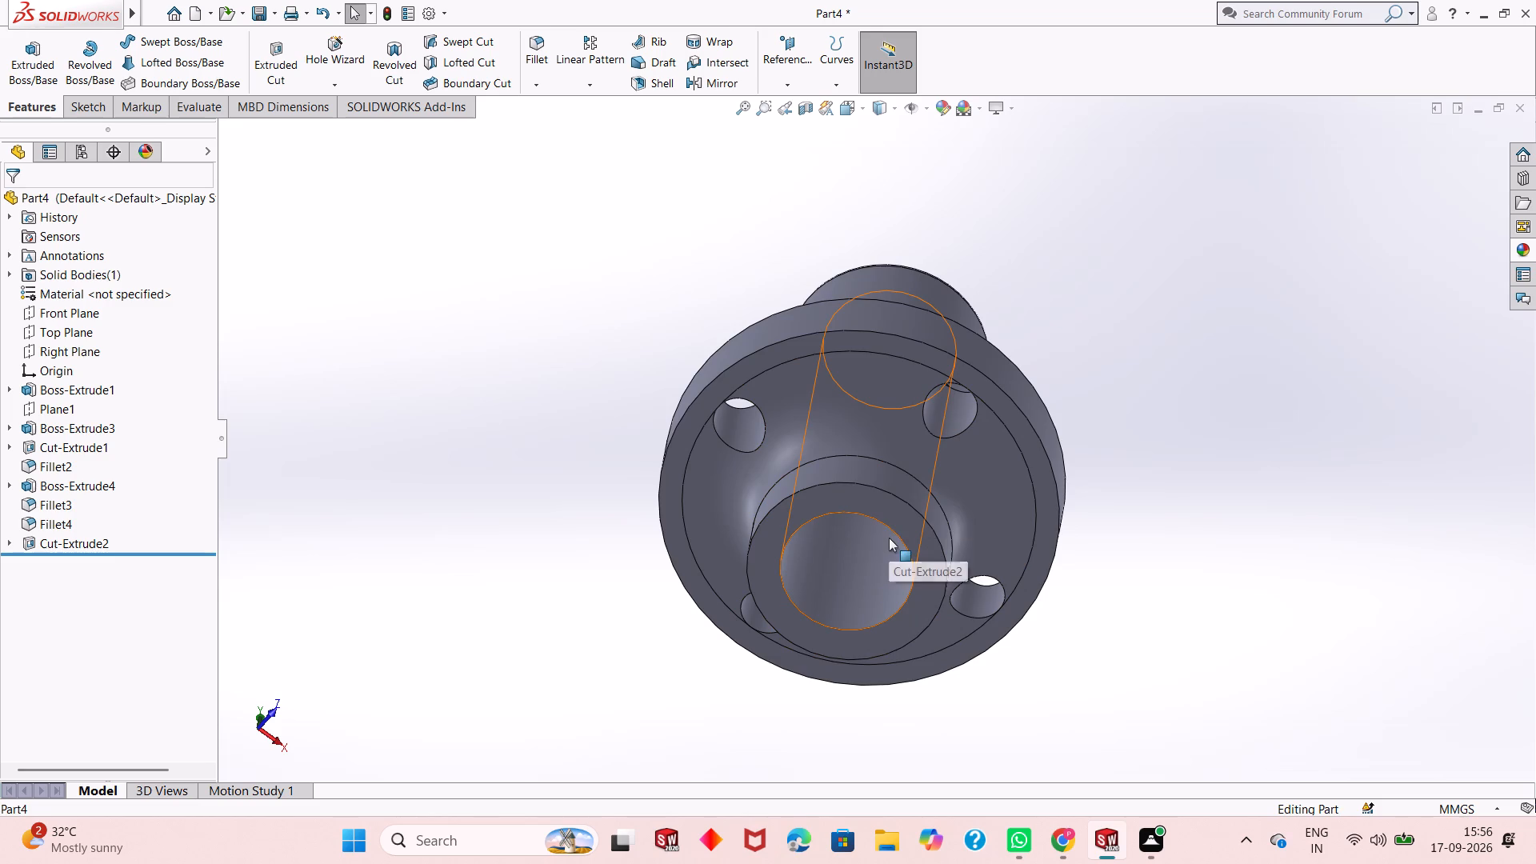
middle_click_drag(889, 538, 894, 751)
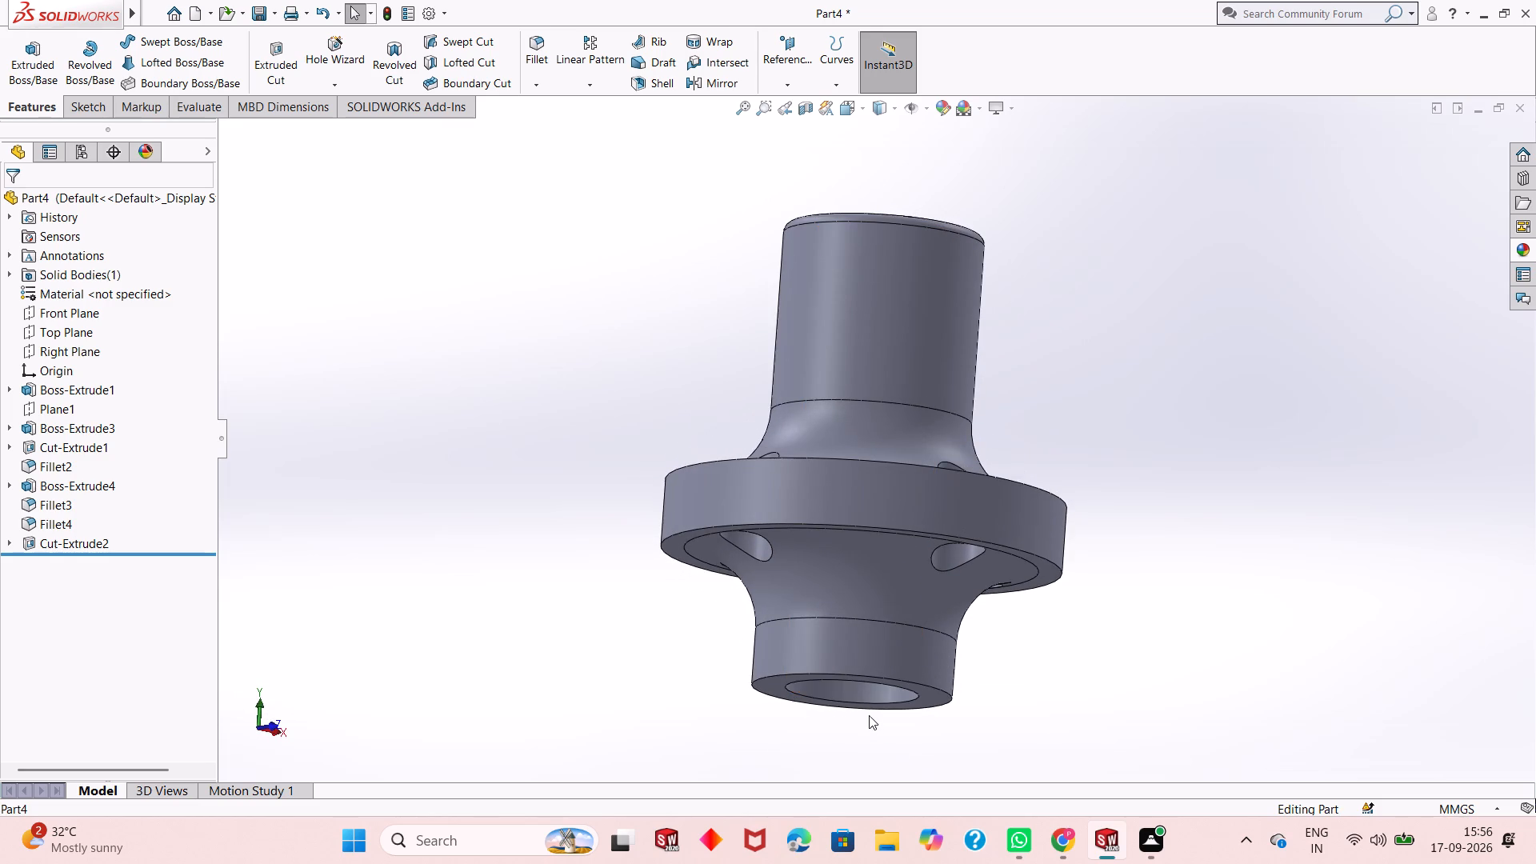
middle_click_drag(838, 671, 831, 748)
scroll(833, 746, "down", 1)
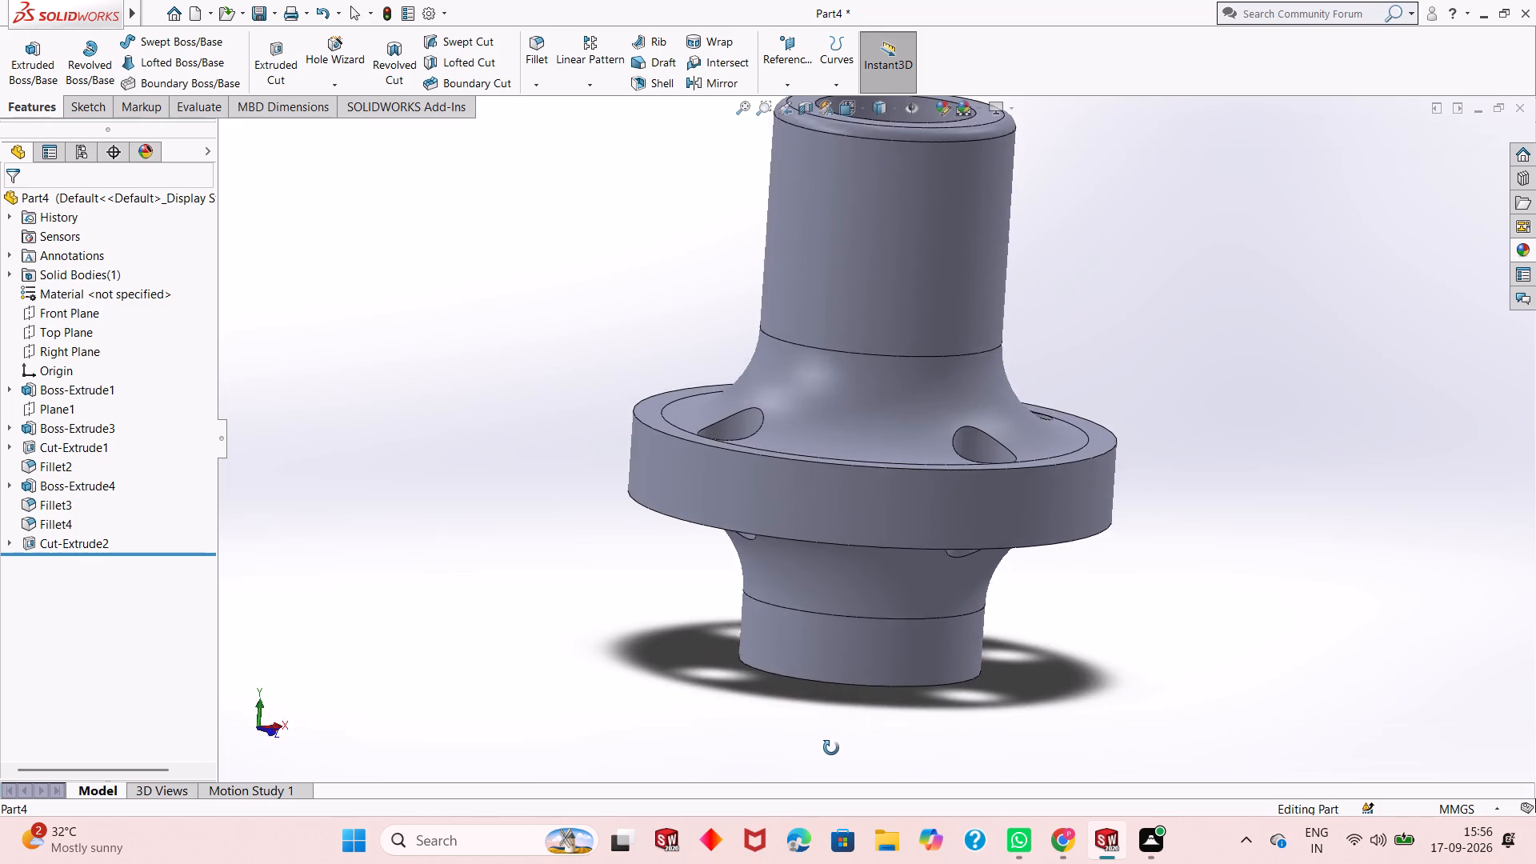
middle_click_drag(831, 748, 789, 771)
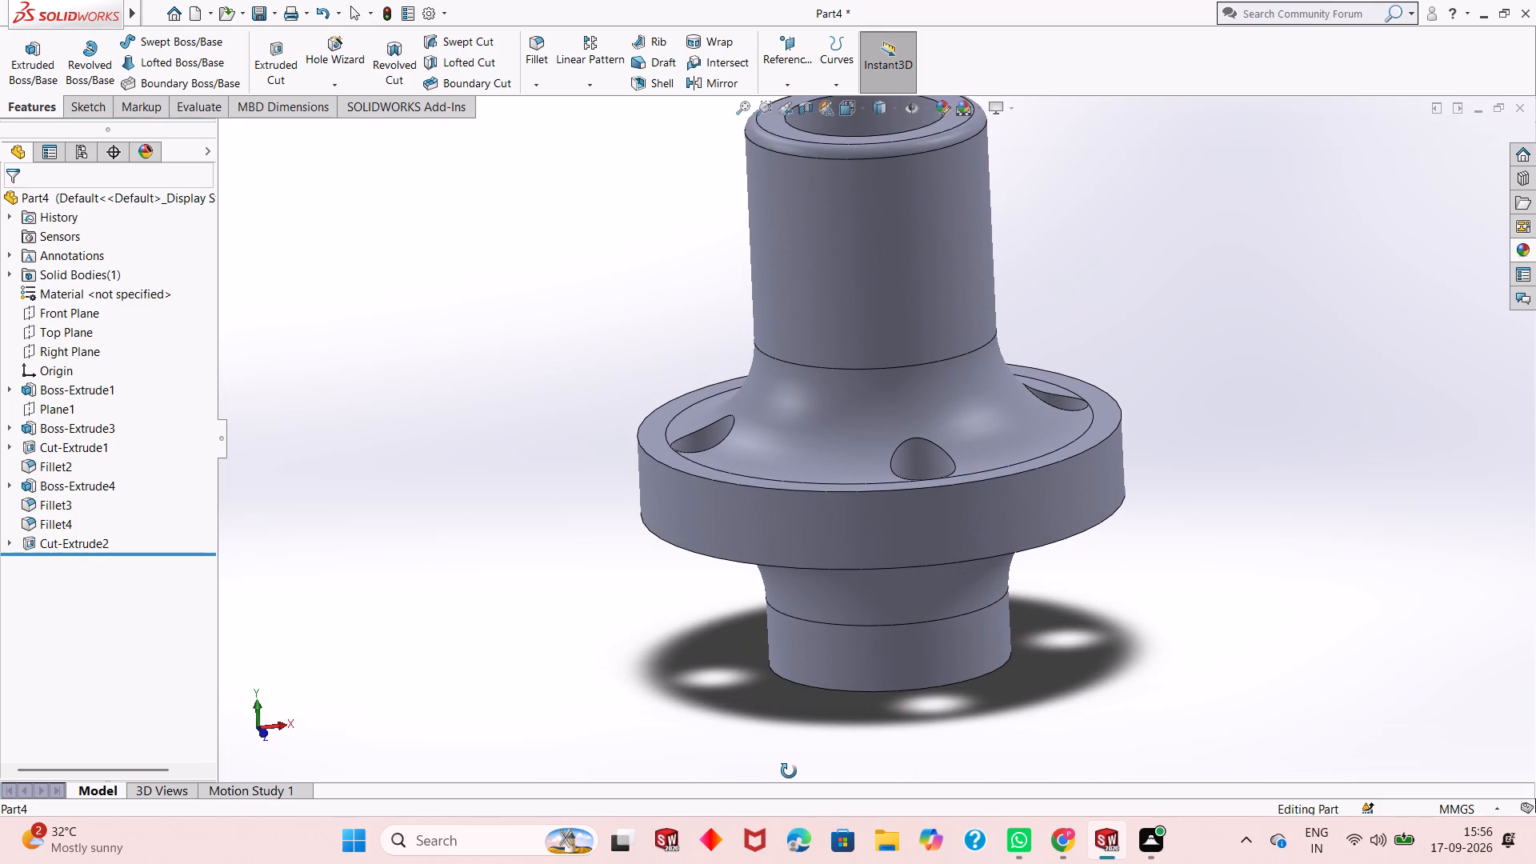
middle_click_drag(789, 771, 786, 771)
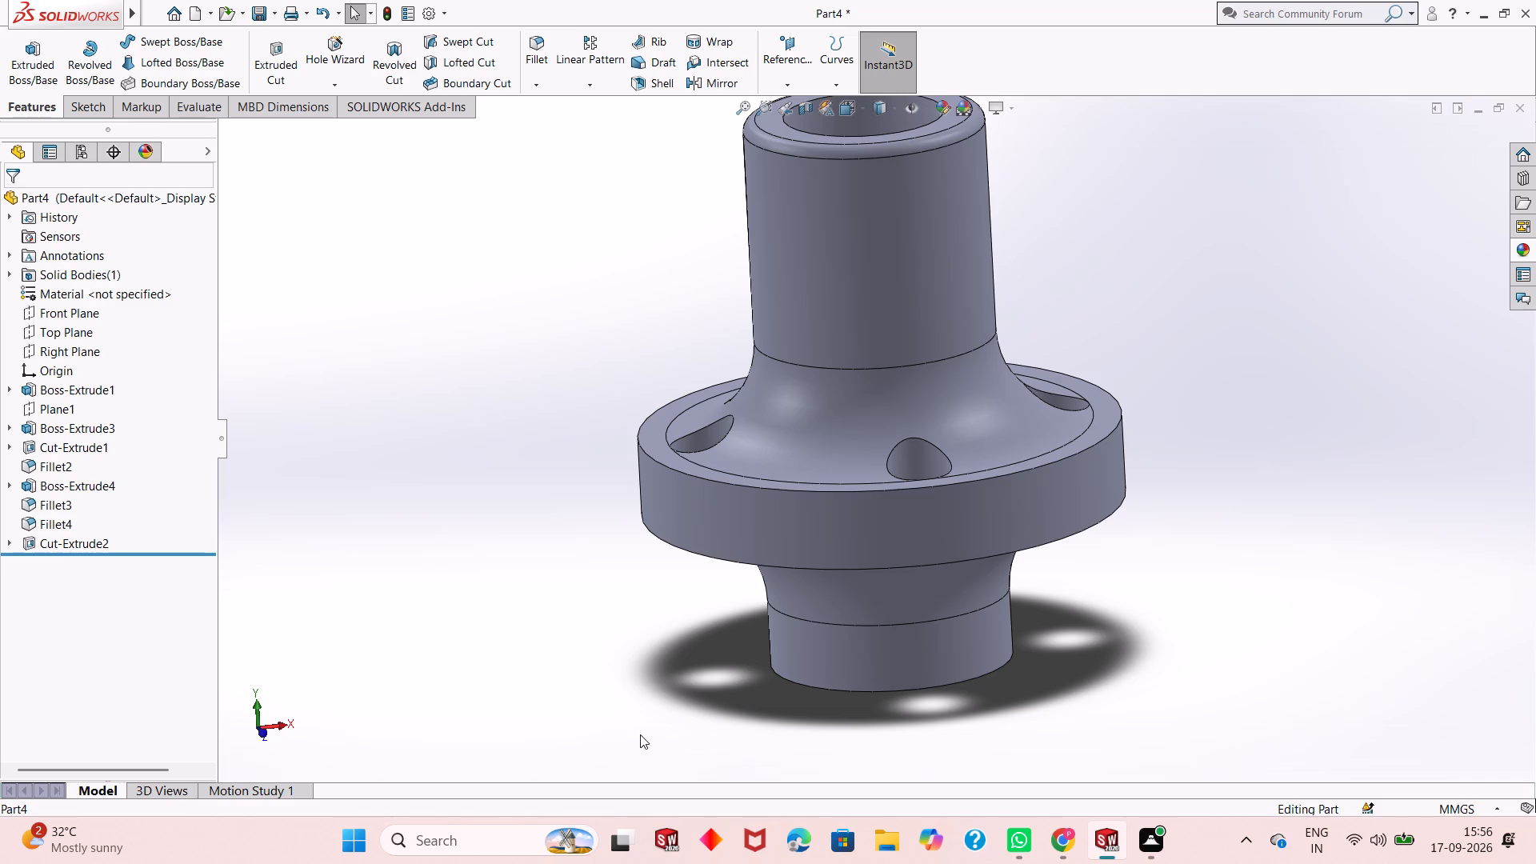
Fillet the outer bottom edge of the lower boss with a 1.5 mm radius.
middle_click_drag(599, 728, 661, 515)
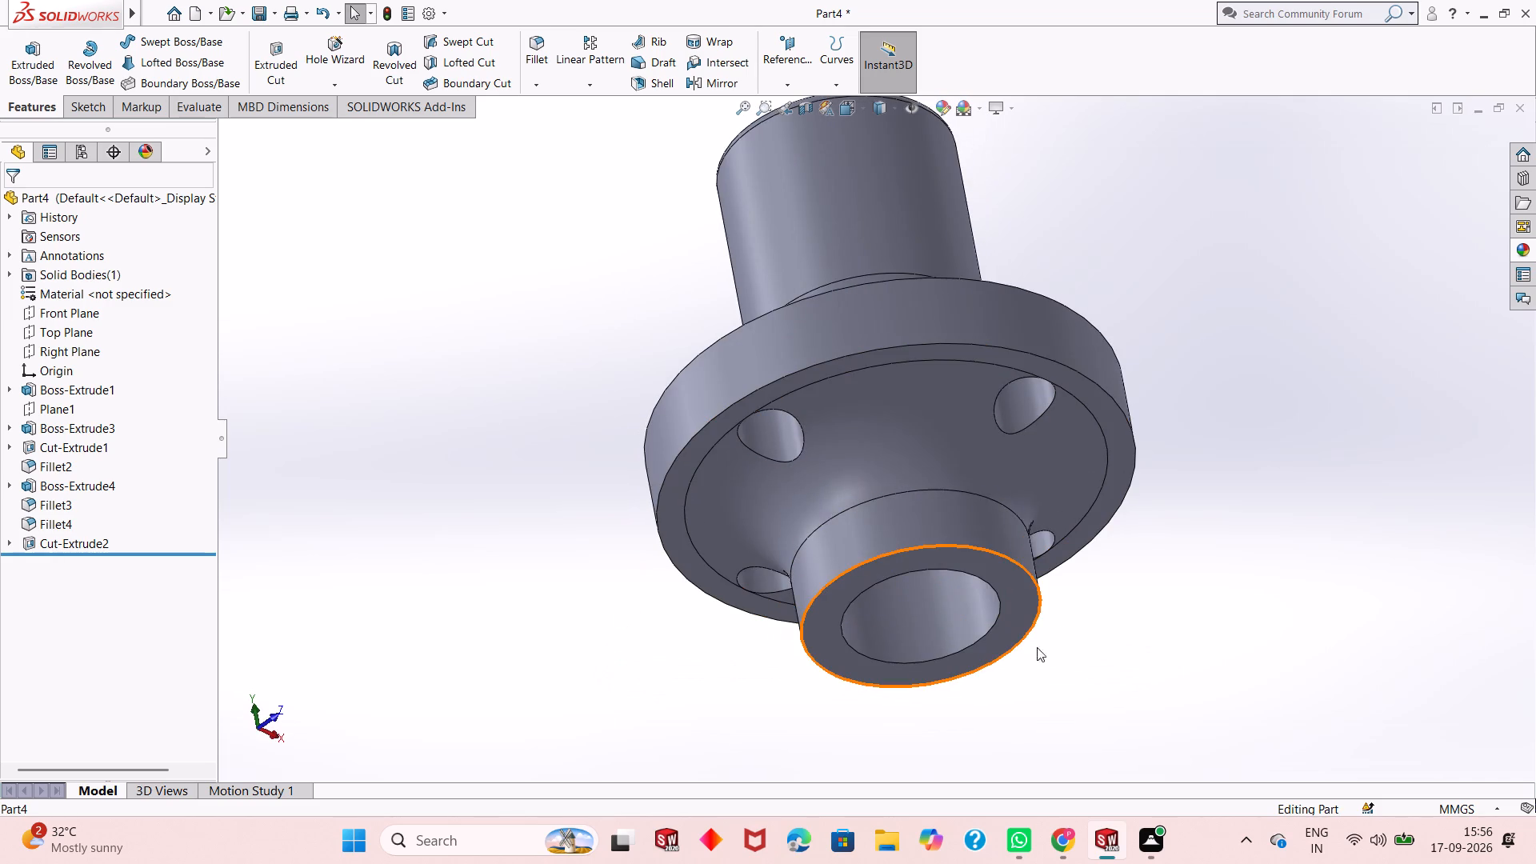
middle_click_drag(990, 682, 961, 596)
scroll(969, 604, "up", 1)
scroll(960, 595, "down", 4)
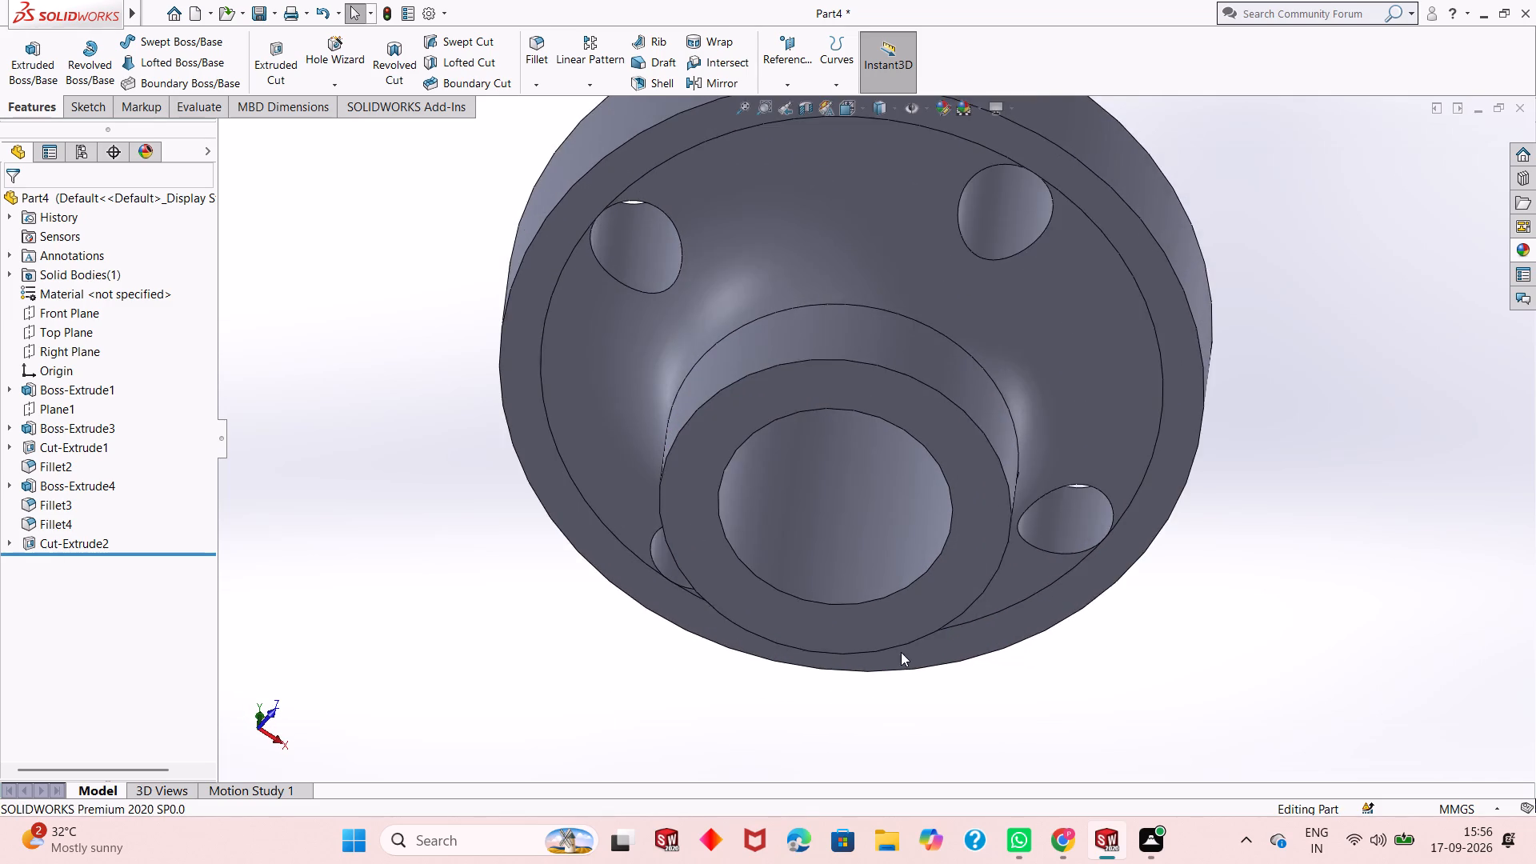
scroll(901, 652, "up", 1)
middle_click_drag(905, 650, 931, 457)
scroll(931, 455, "down", 4)
scroll(905, 570, "up", 4)
middle_click_drag(906, 390, 901, 584)
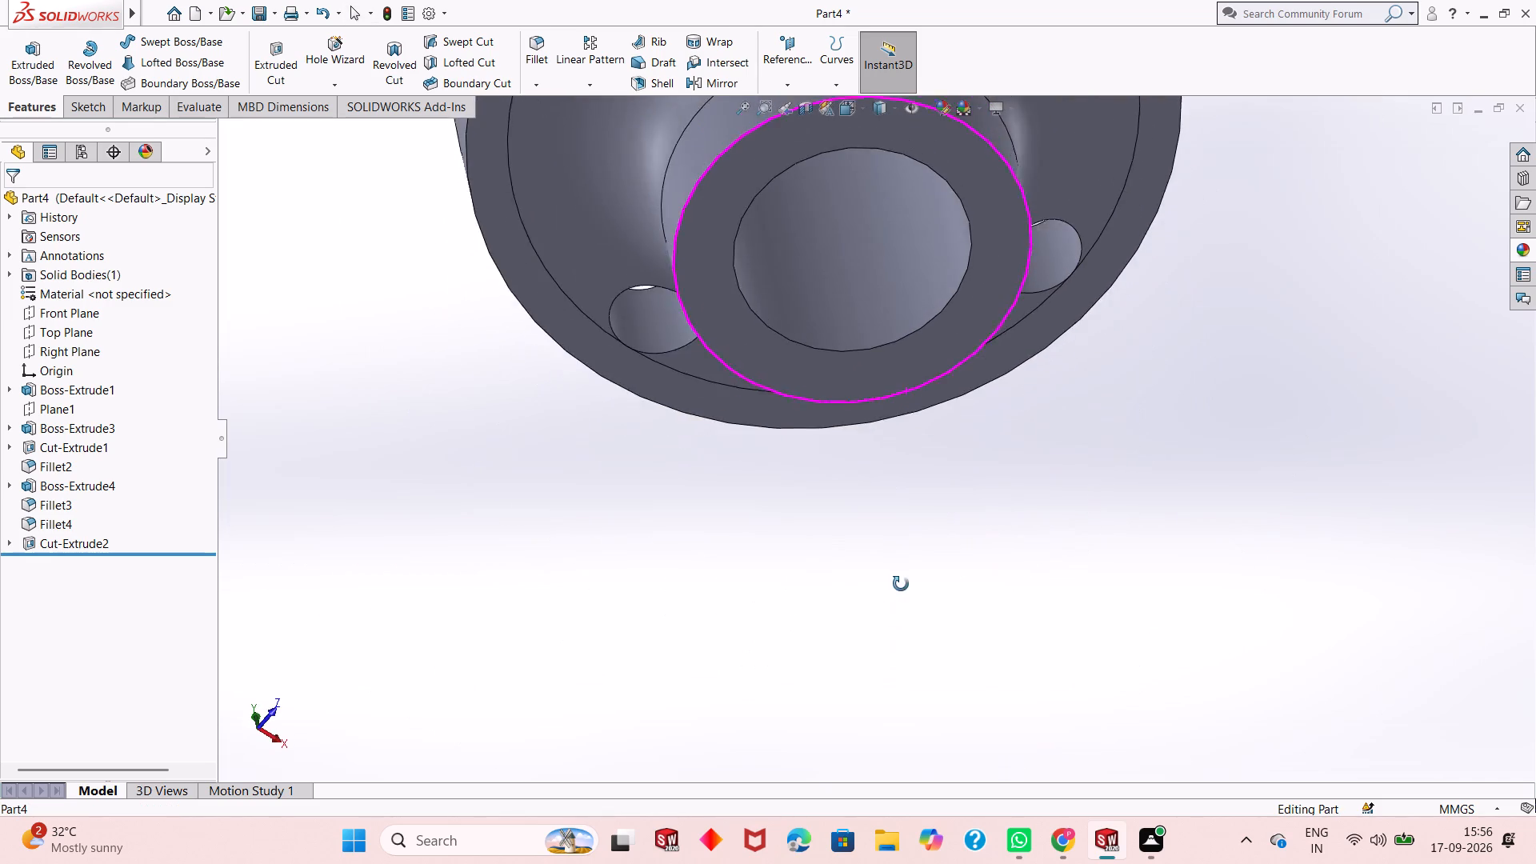
middle_click_drag(901, 584, 901, 586)
scroll(901, 565, "up", 3)
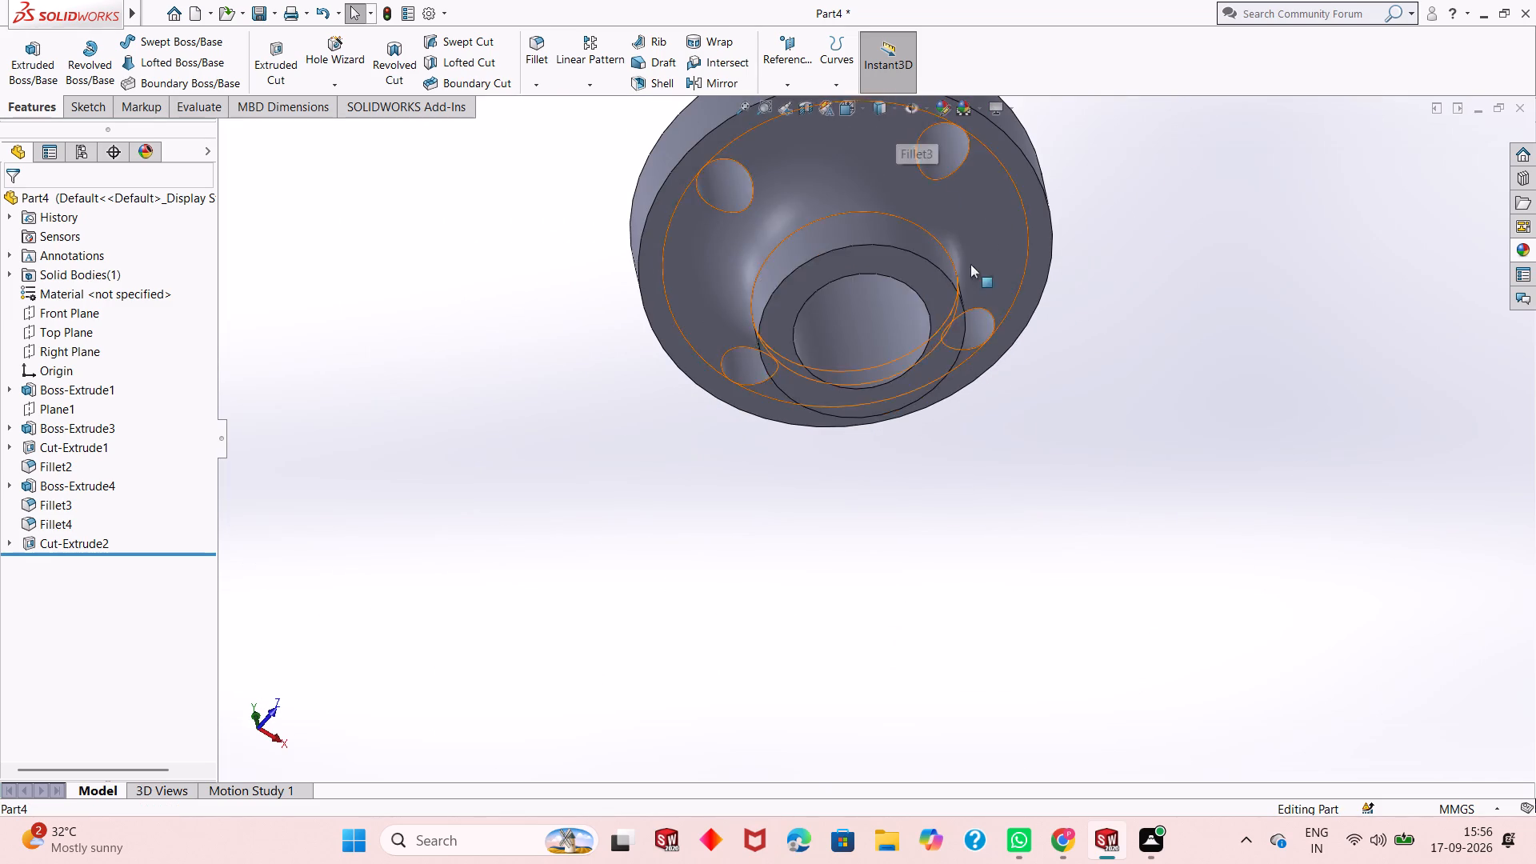
scroll(970, 264, "down", 2)
left_click(538, 59)
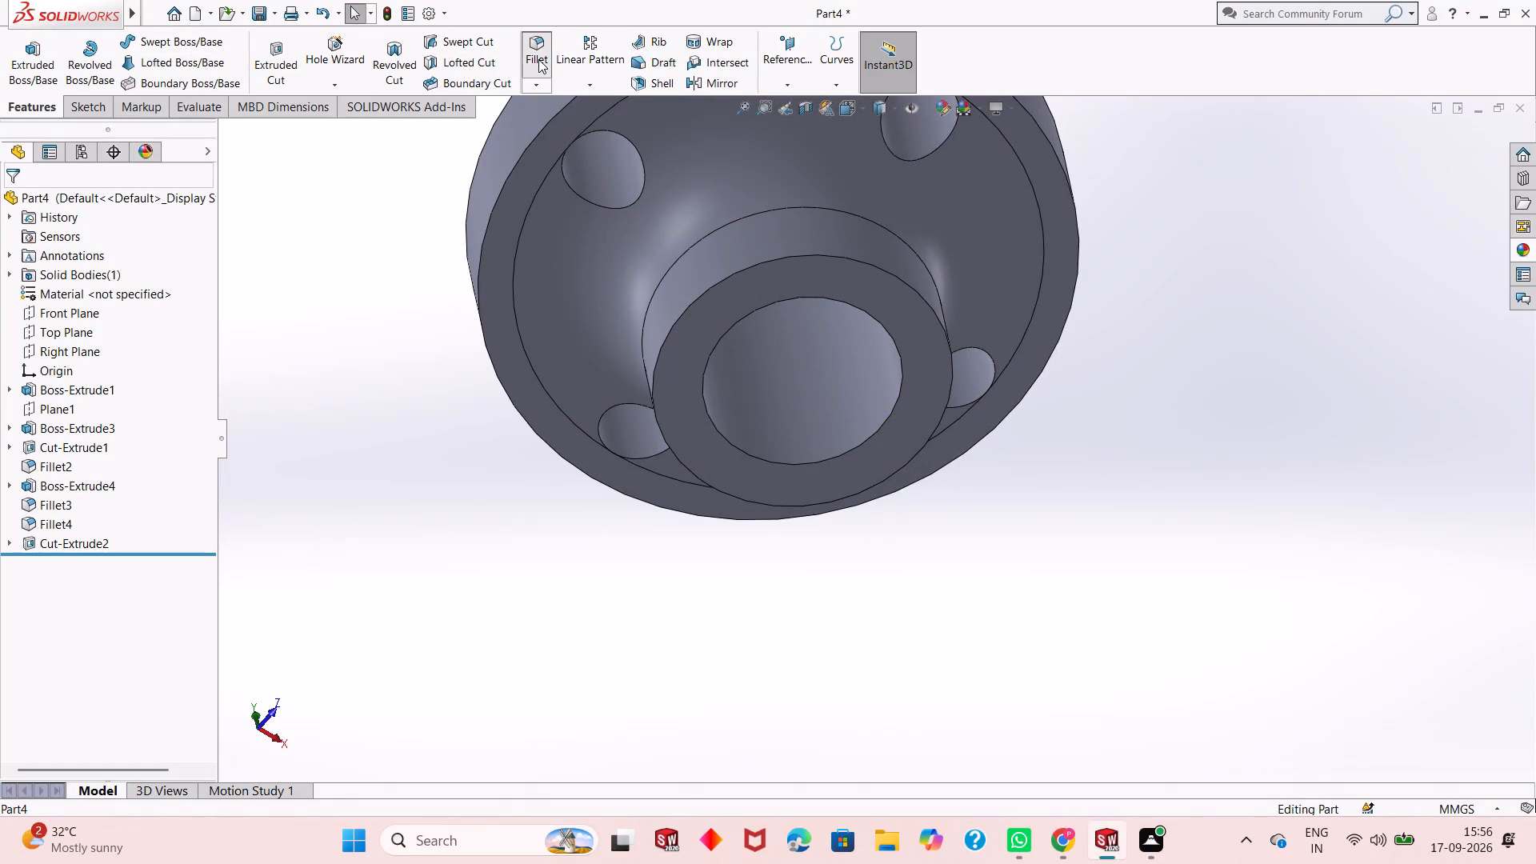
left_click(826, 257)
left_click(14, 211)
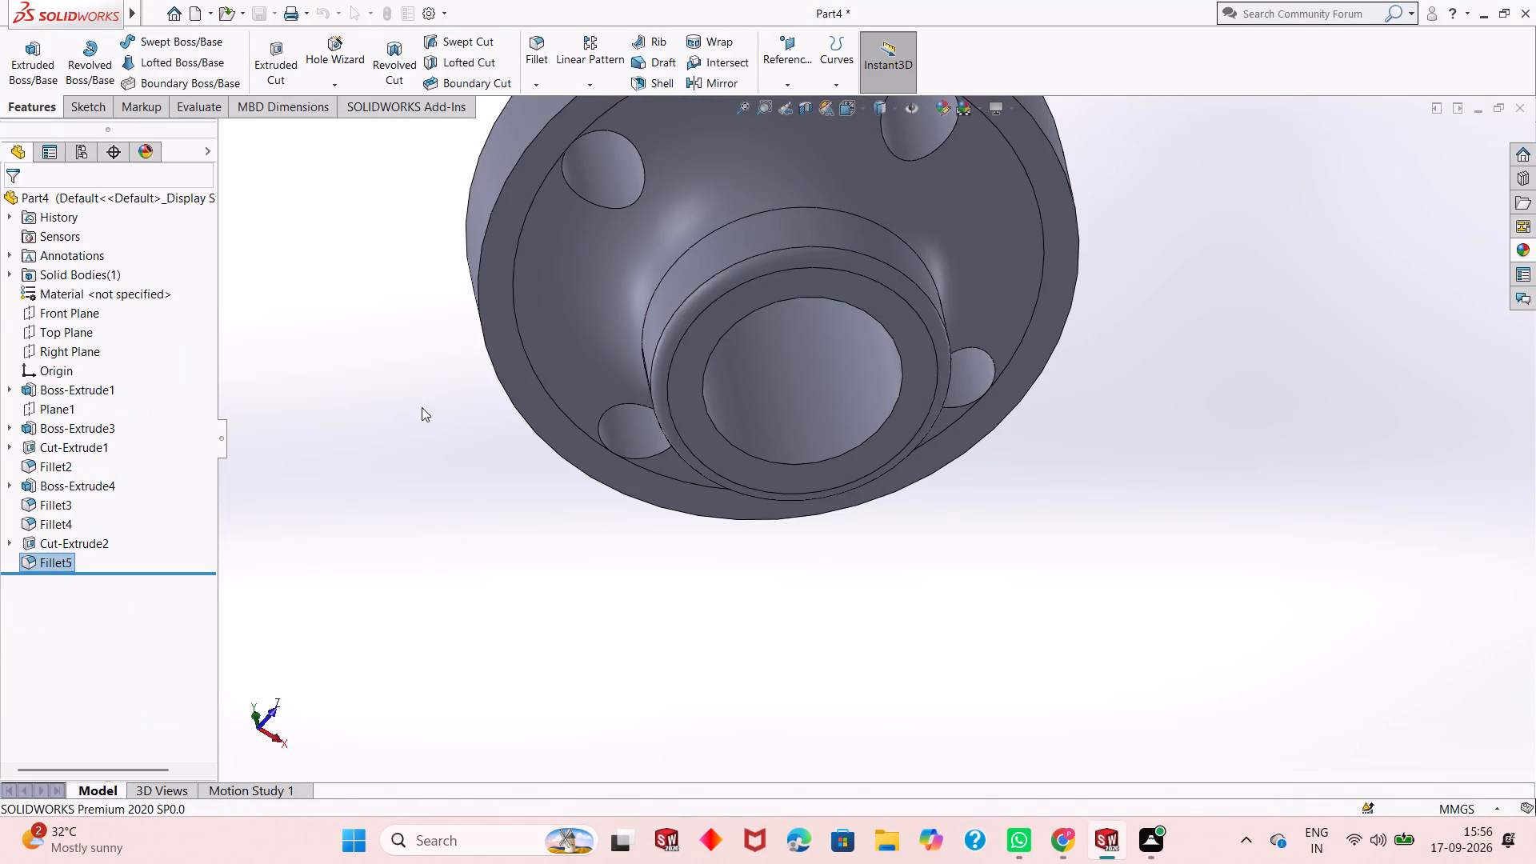
left_click(441, 422)
Examine the lower boss's rounded edge and the whole flanged part from the side and from below.
middle_click_drag(683, 294, 629, 503)
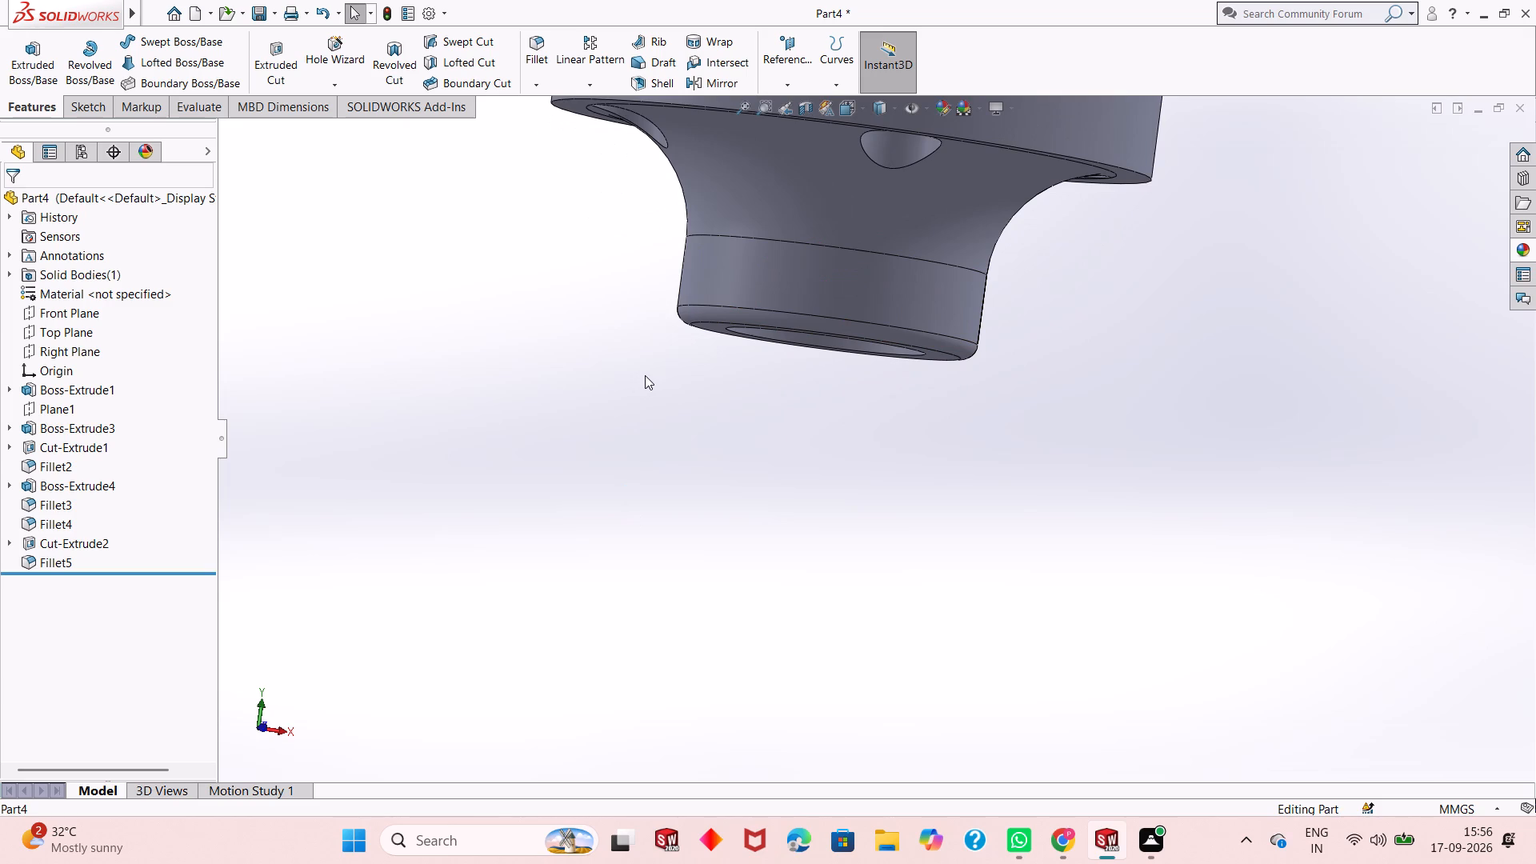
middle_click_drag(823, 348, 830, 368)
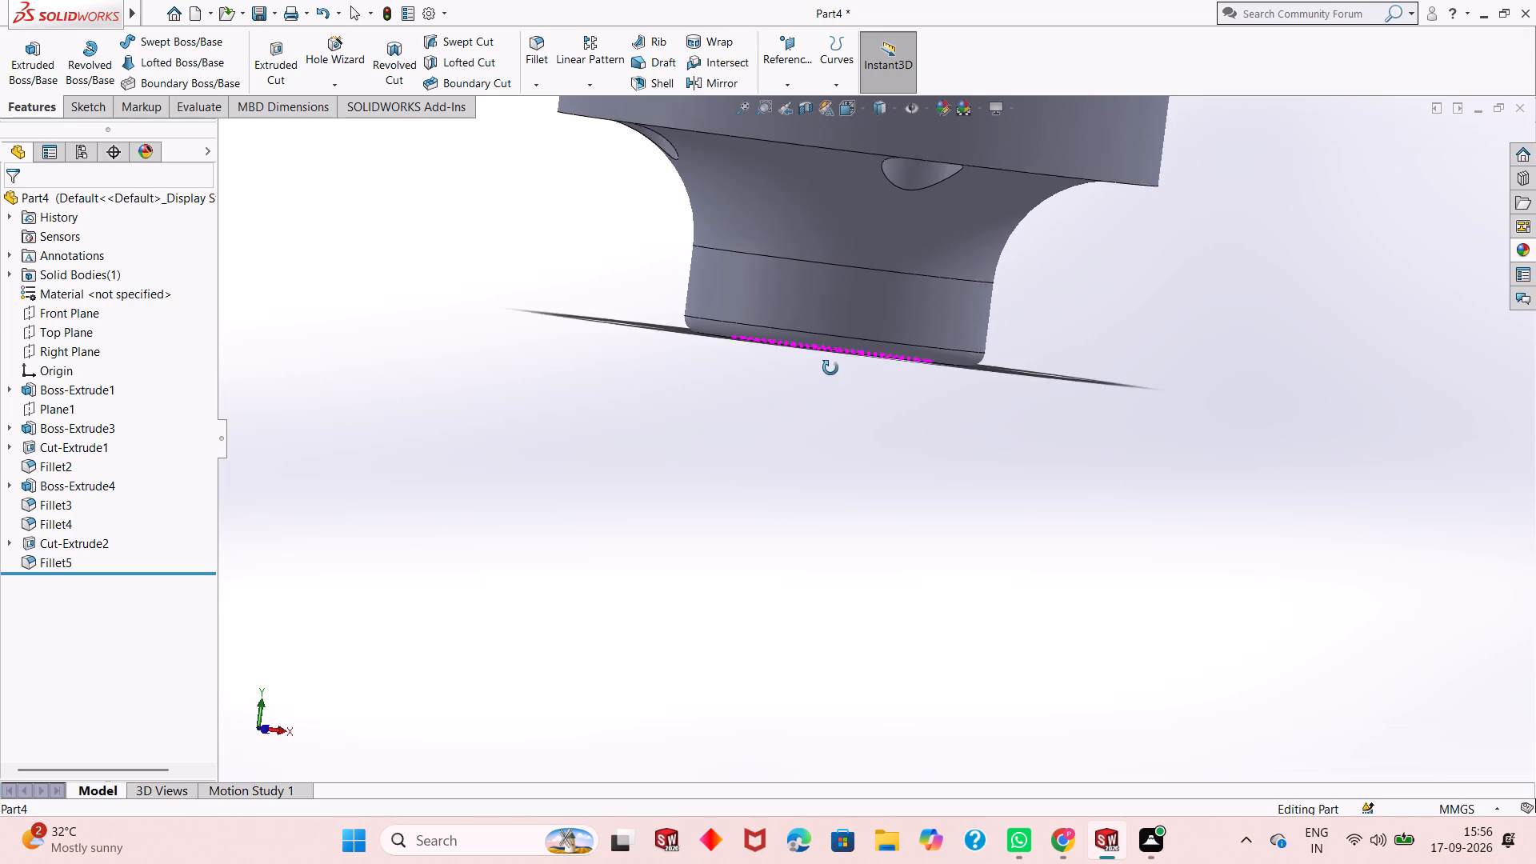
middle_click_drag(830, 368, 830, 373)
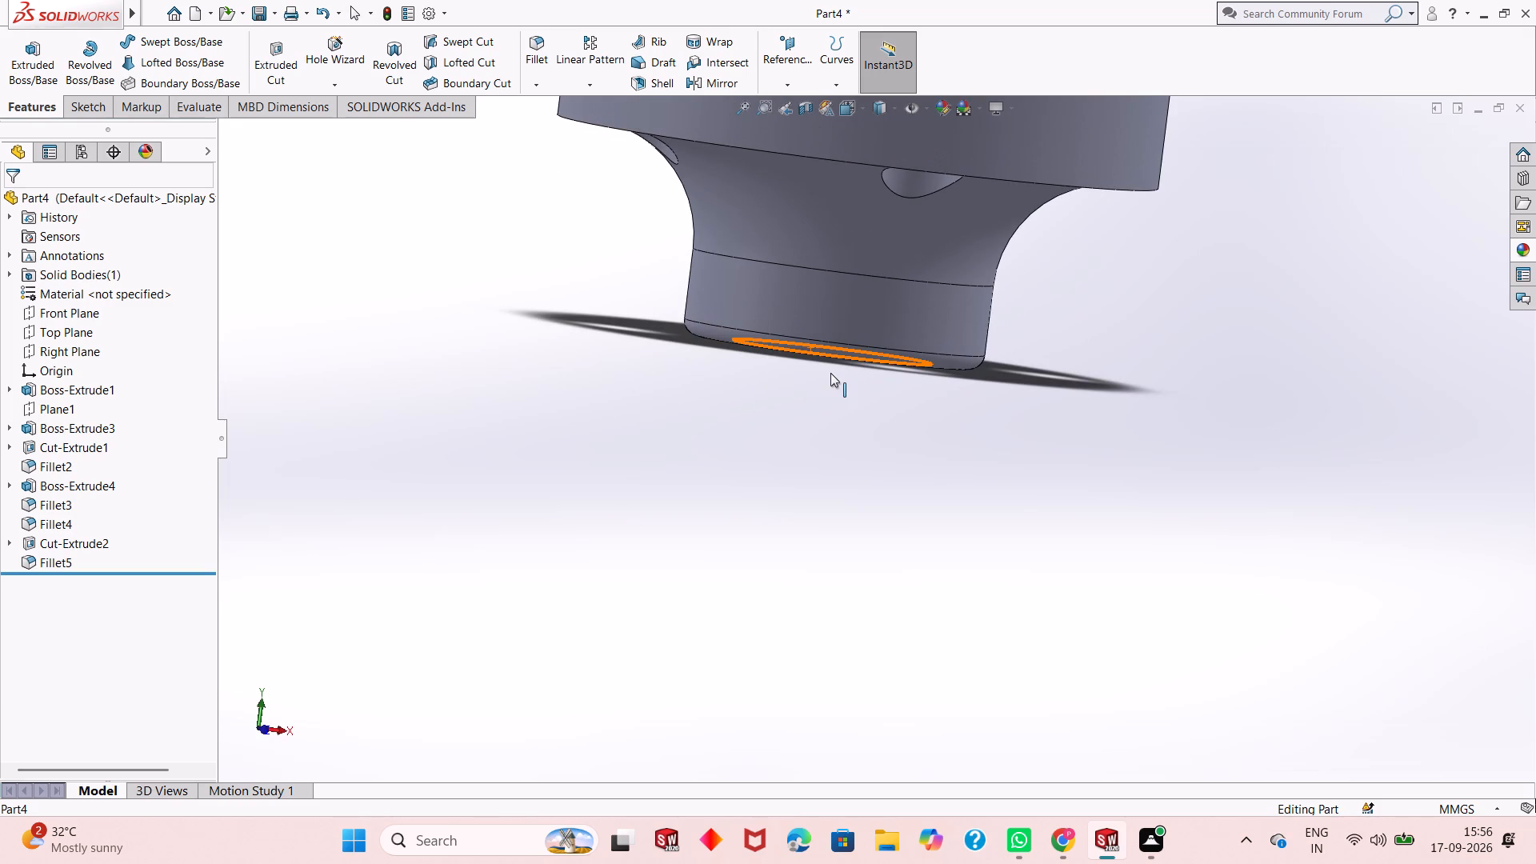
scroll(830, 373, "up", 1)
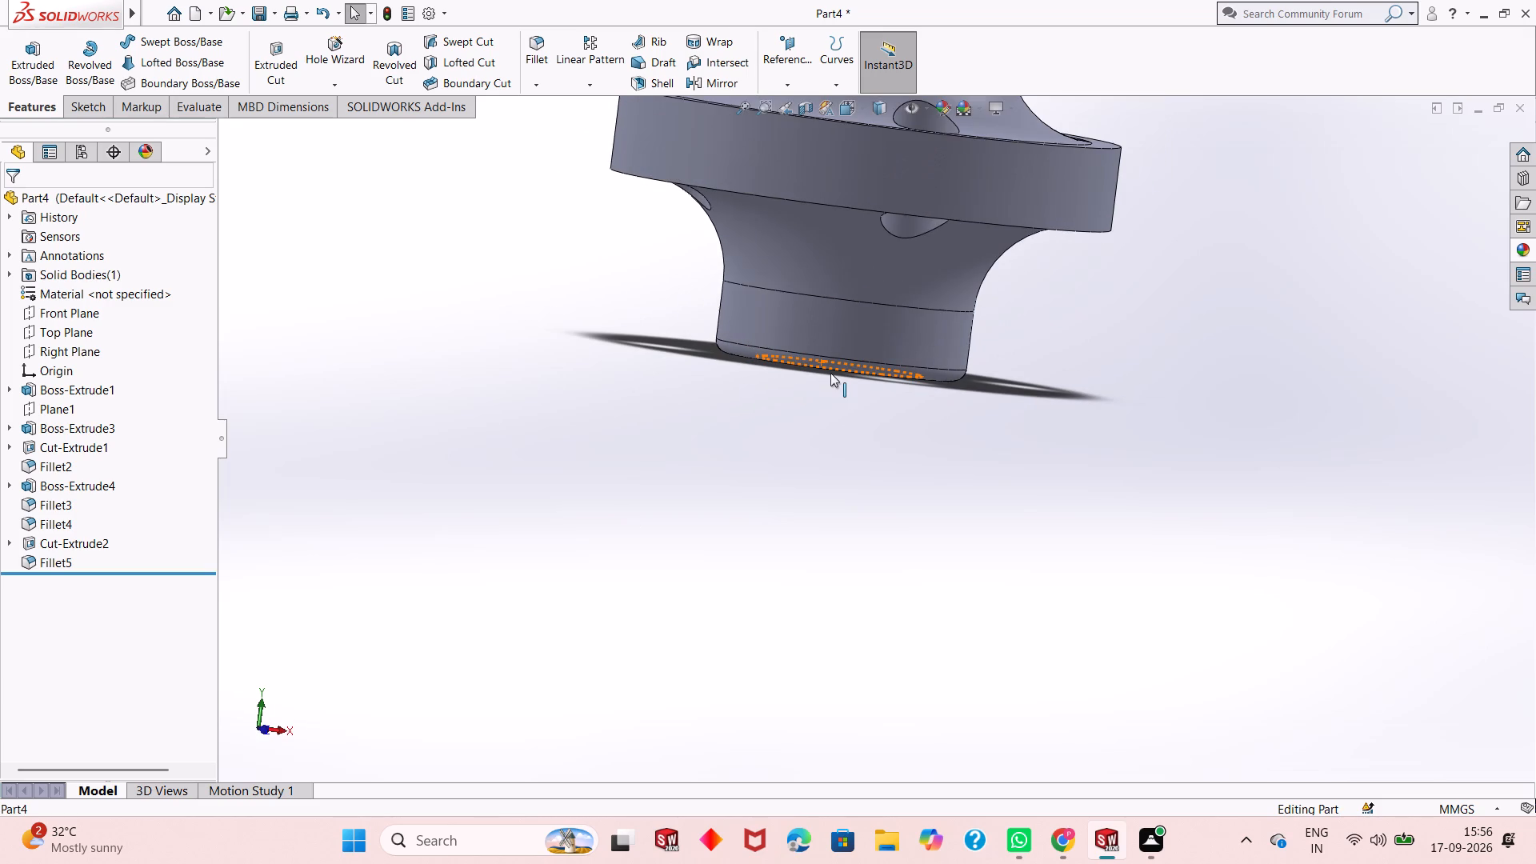
scroll(830, 373, "up", 1)
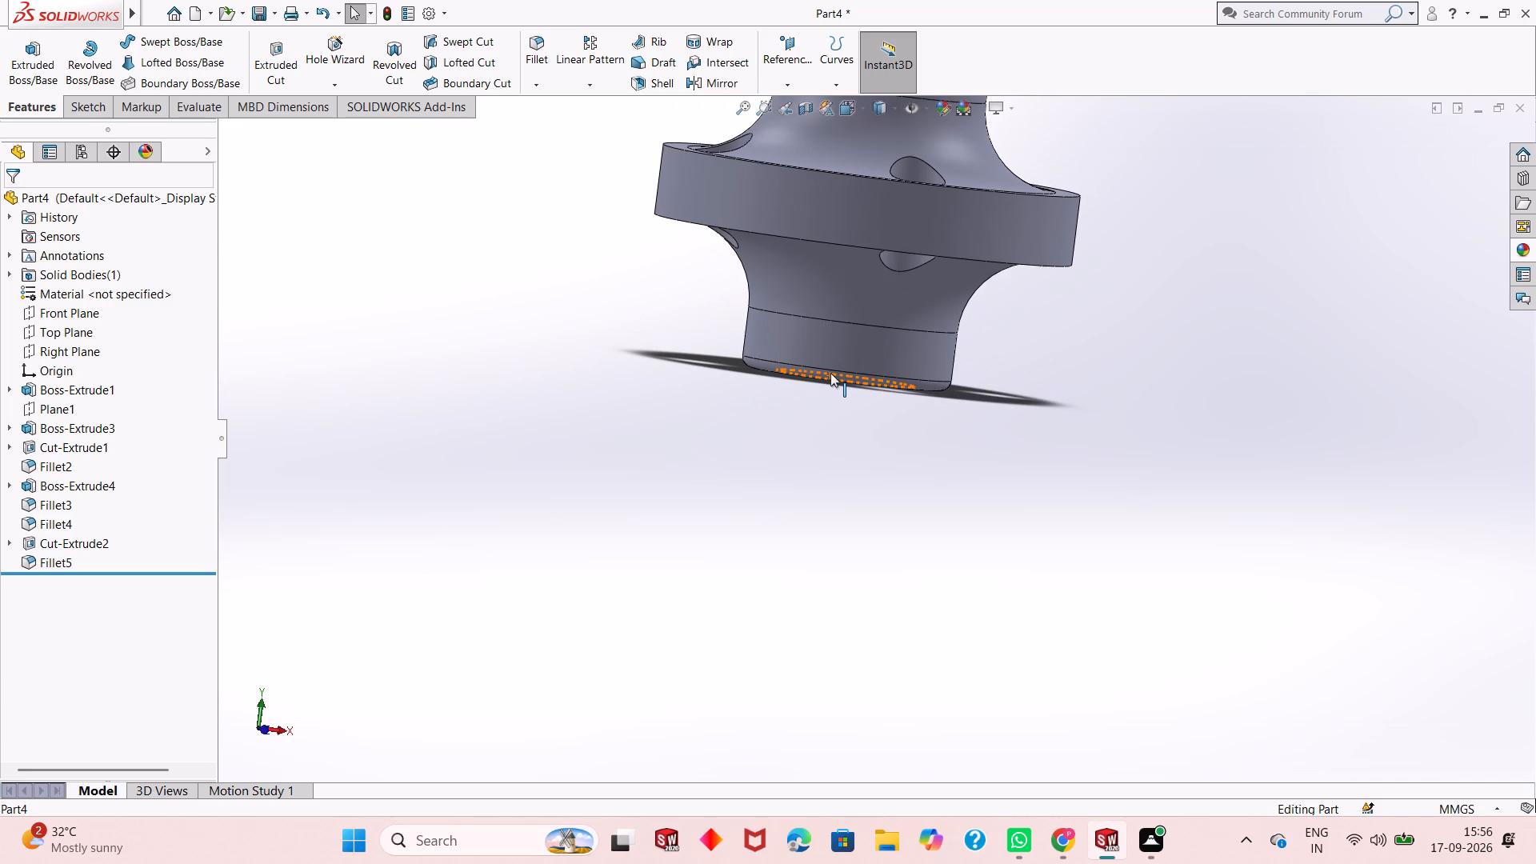
scroll(830, 373, "up", 2)
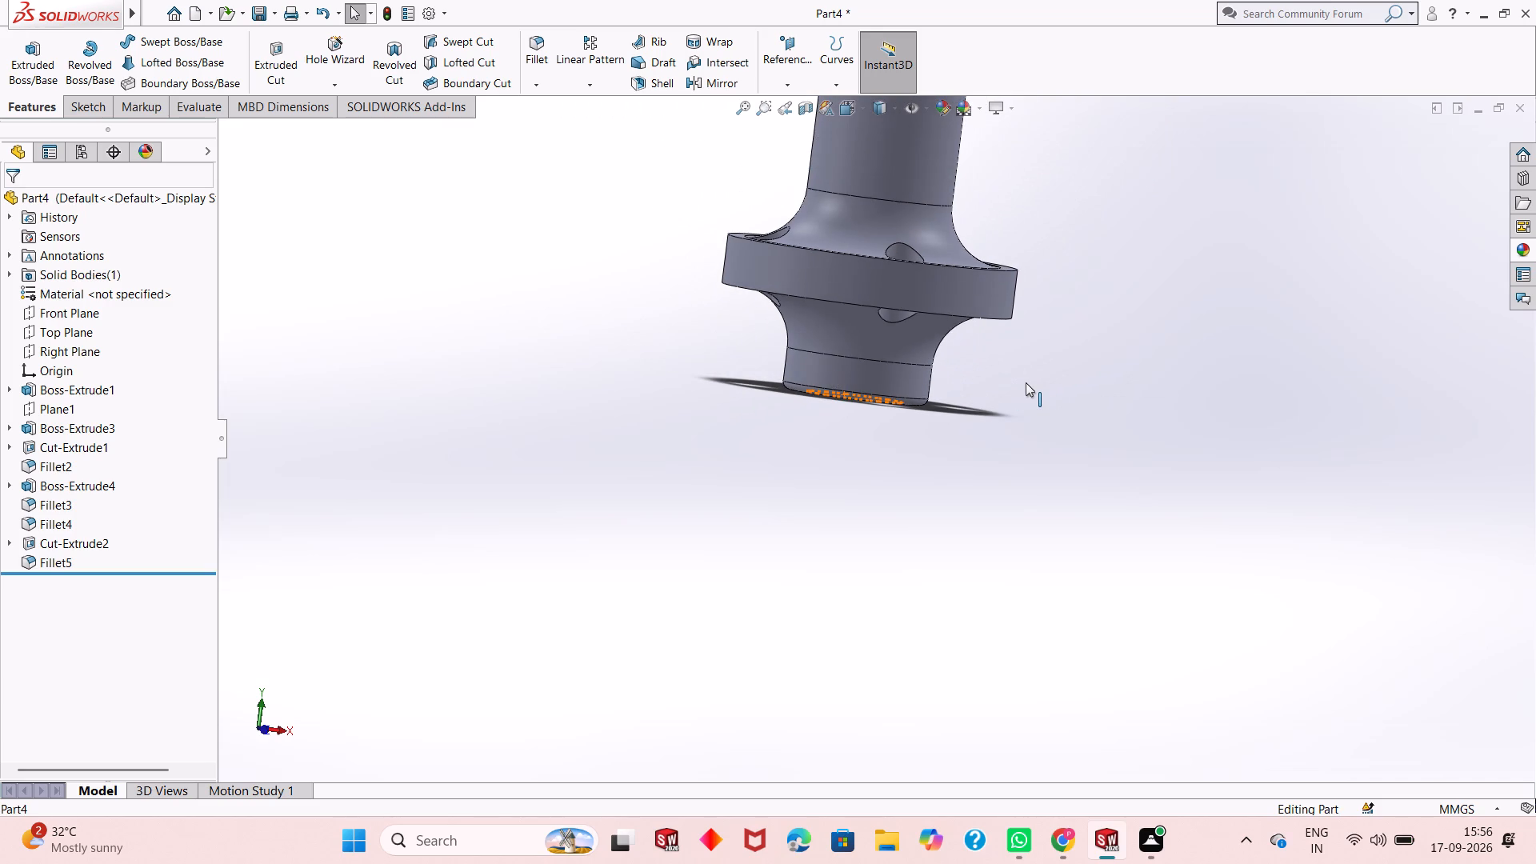
key("Escape")
key("Escape")
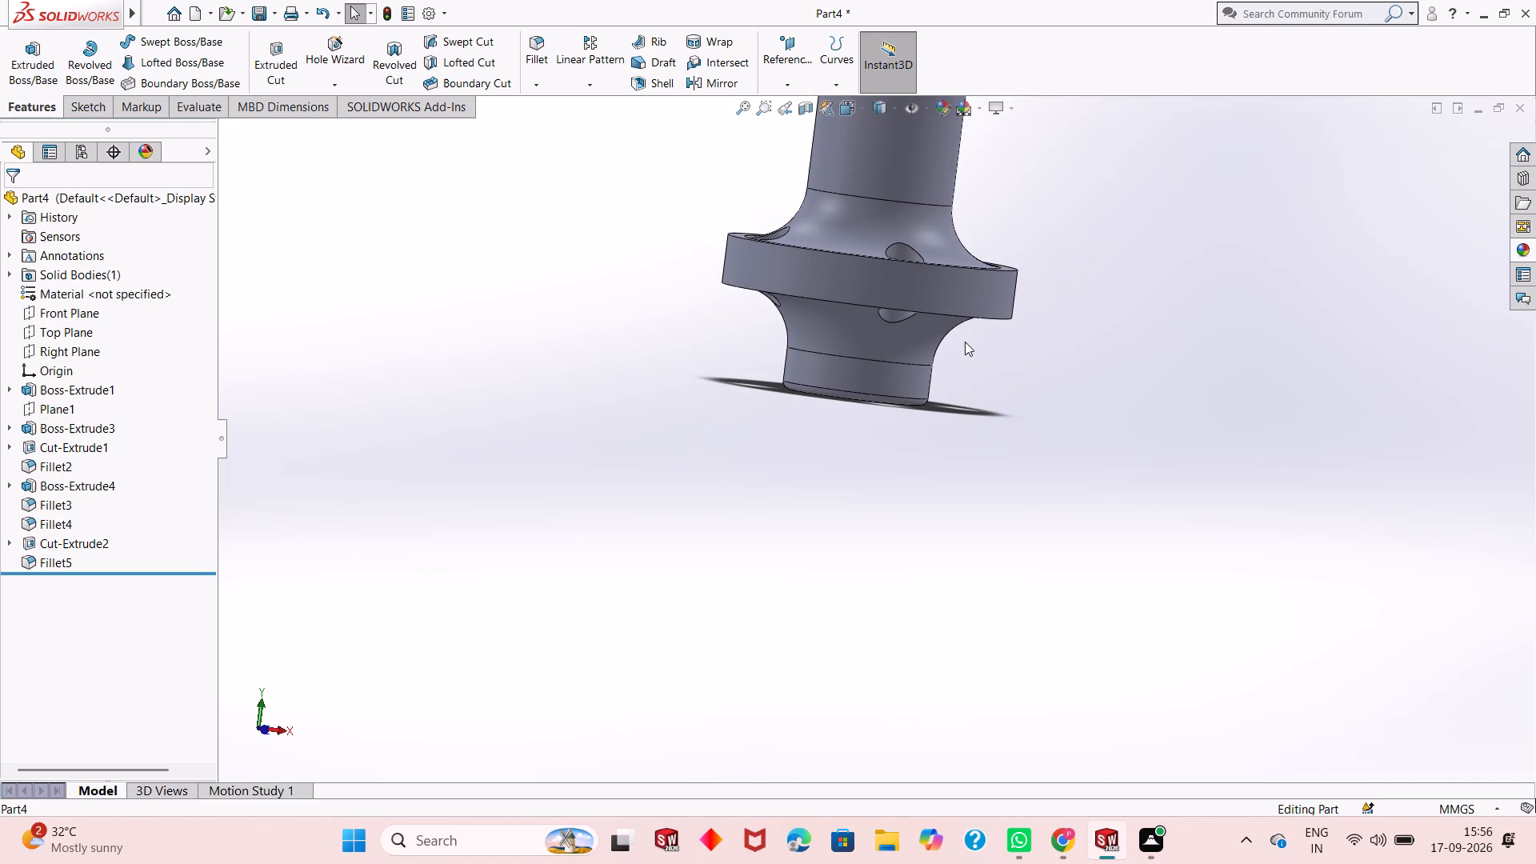
middle_click_drag(965, 342, 851, 370)
scroll(851, 370, "up", 2)
scroll(939, 136, "down", 2)
middle_click_drag(925, 416, 970, 356)
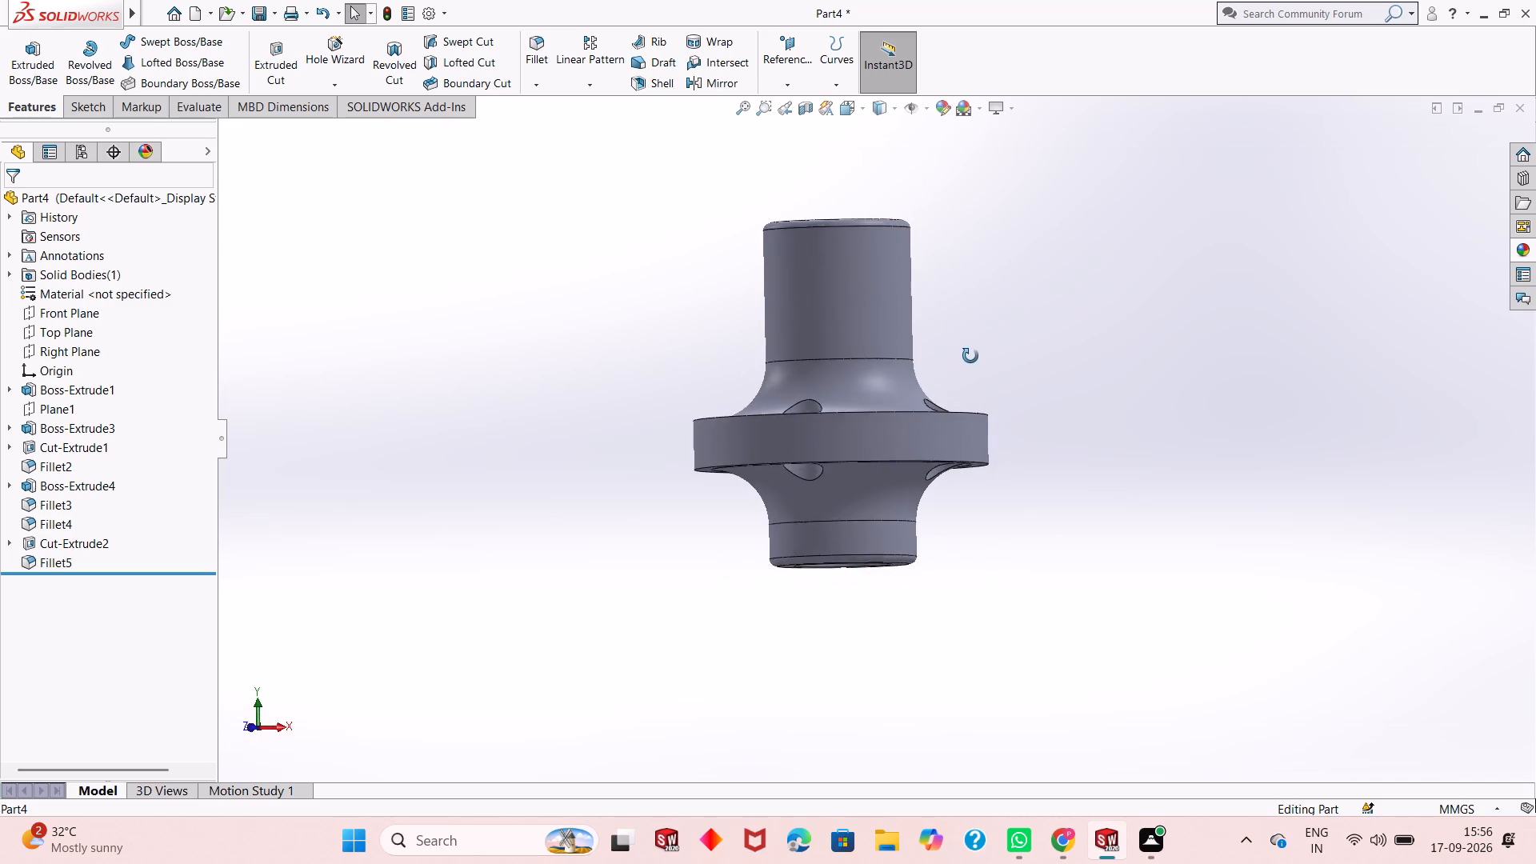
middle_click_drag(970, 356, 1070, 273)
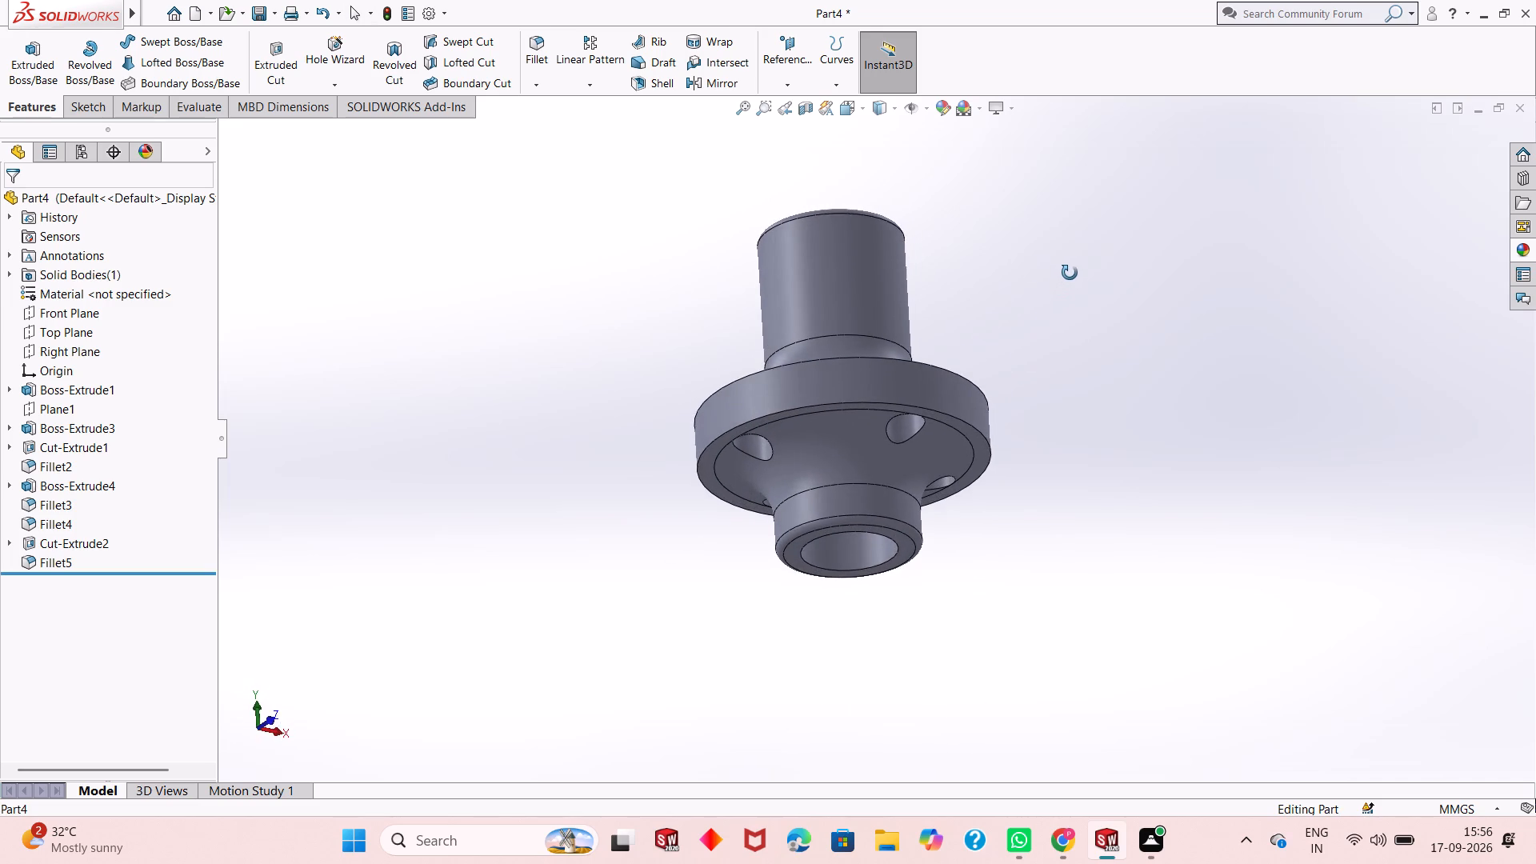
Examine the finished flanged part's bosses, flange holes and central bore from the side and from above.
middle_click_drag(1070, 273, 950, 342)
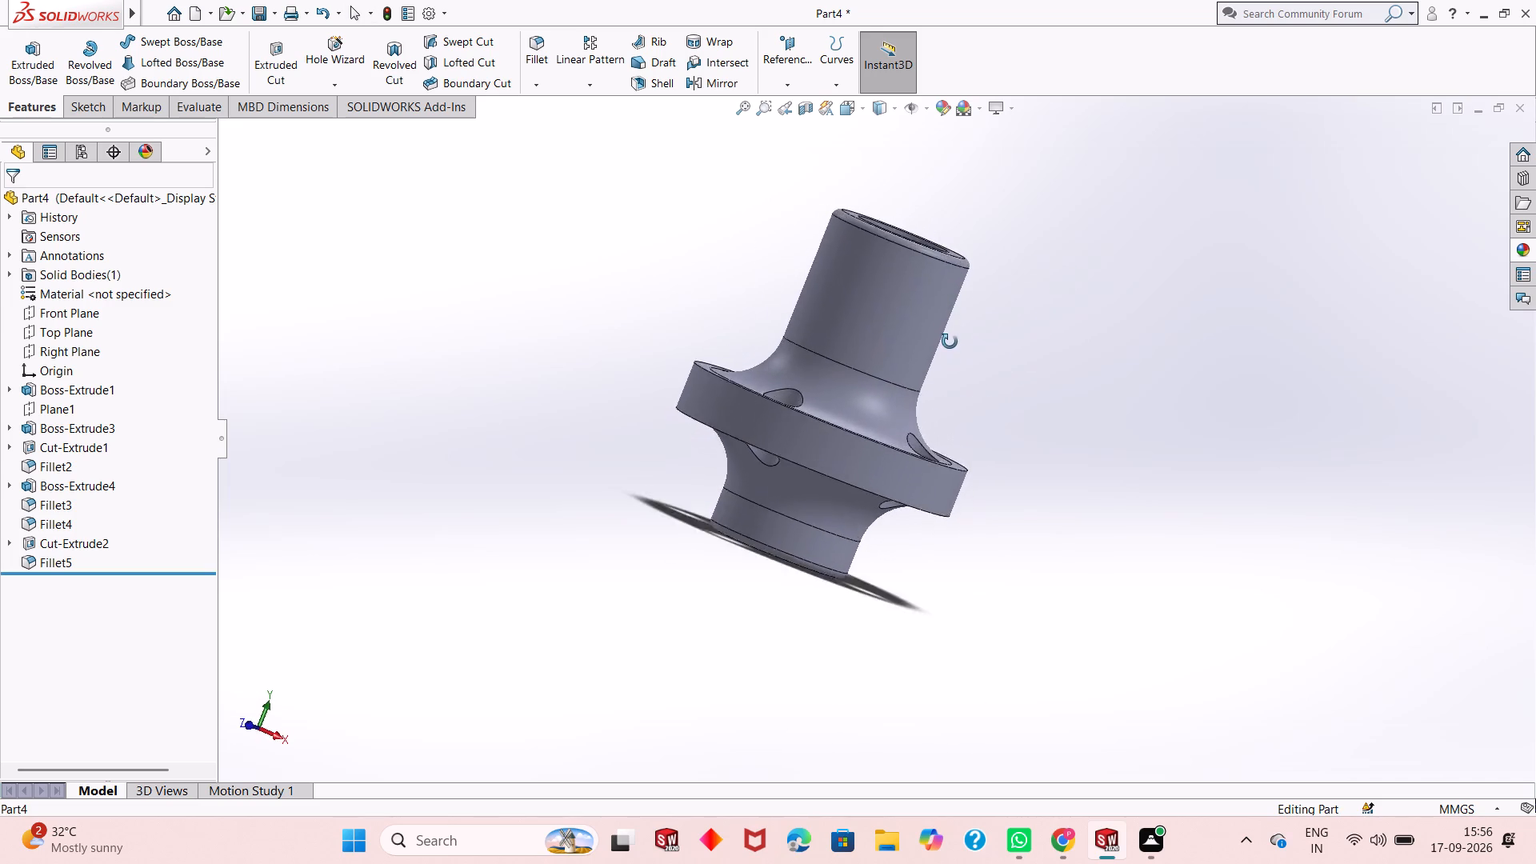
middle_click_drag(950, 342, 960, 401)
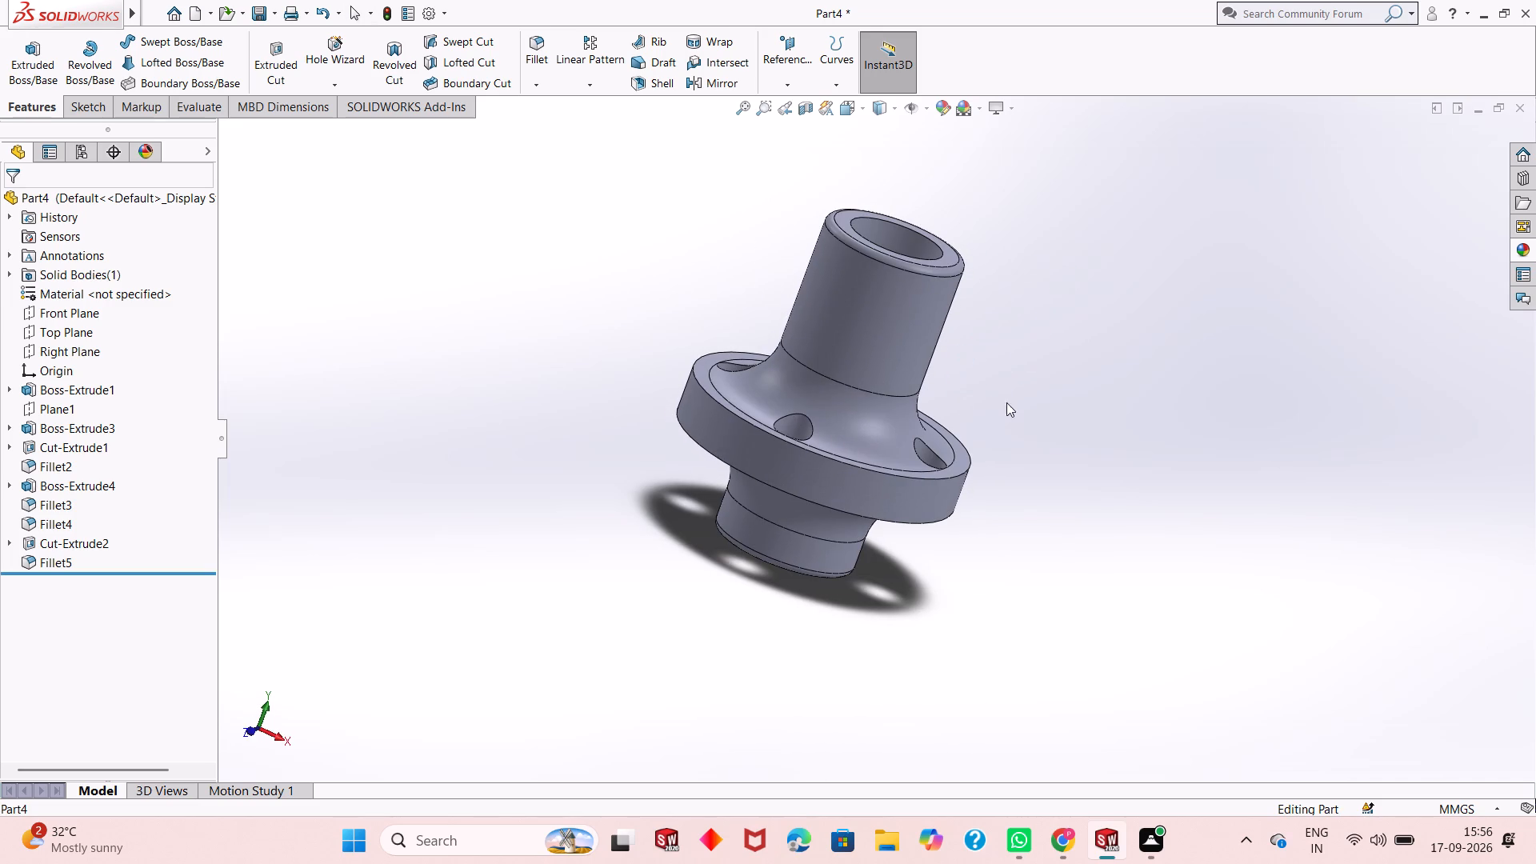
middle_click_drag(1062, 404, 1017, 364)
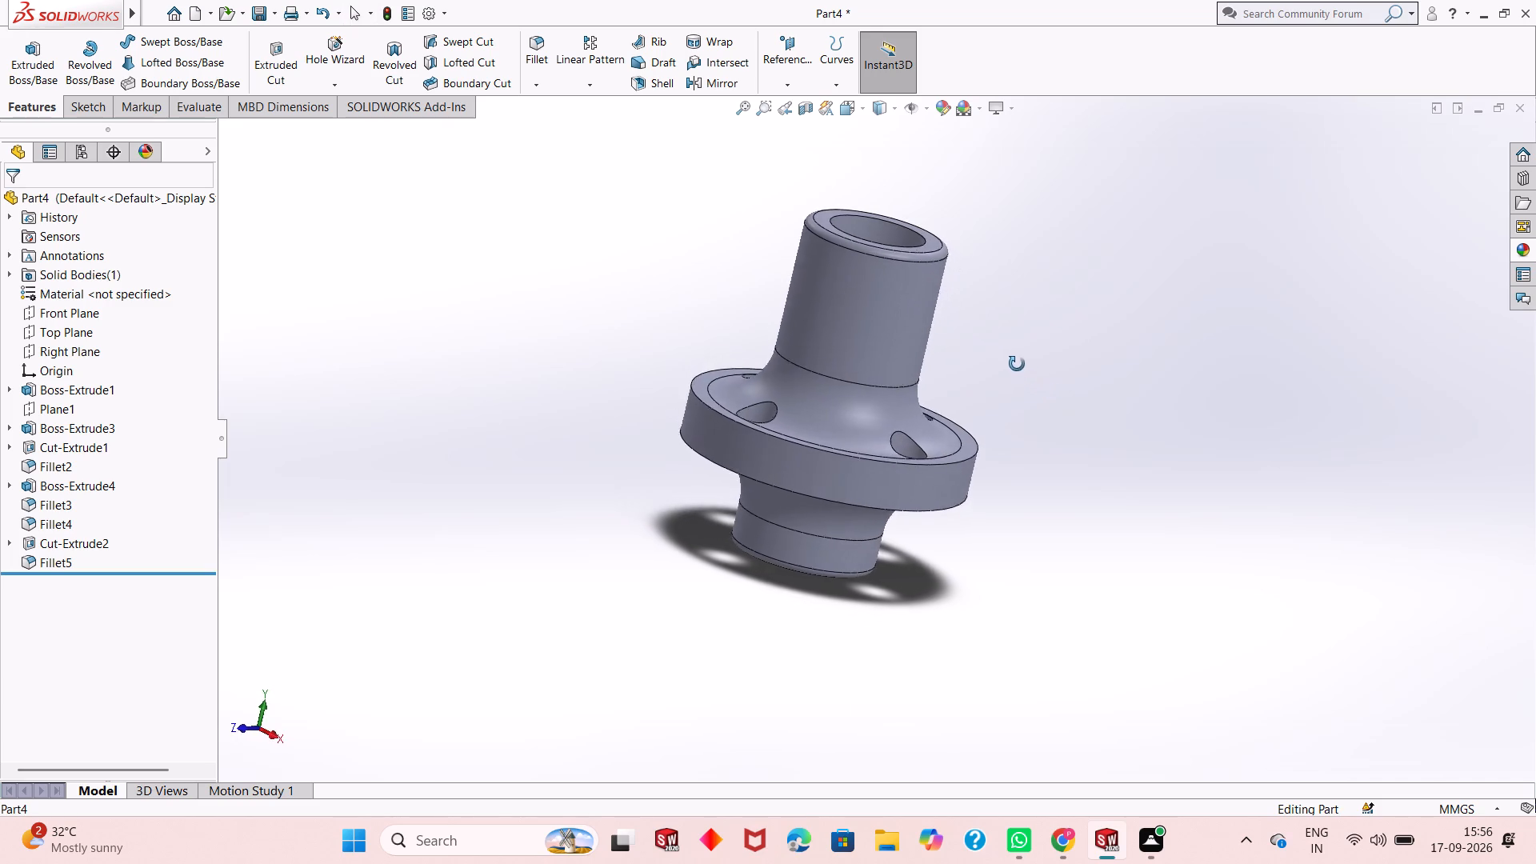
middle_click_drag(1017, 364, 870, 547)
middle_click_drag(870, 426, 918, 428)
scroll(927, 416, "up", 1)
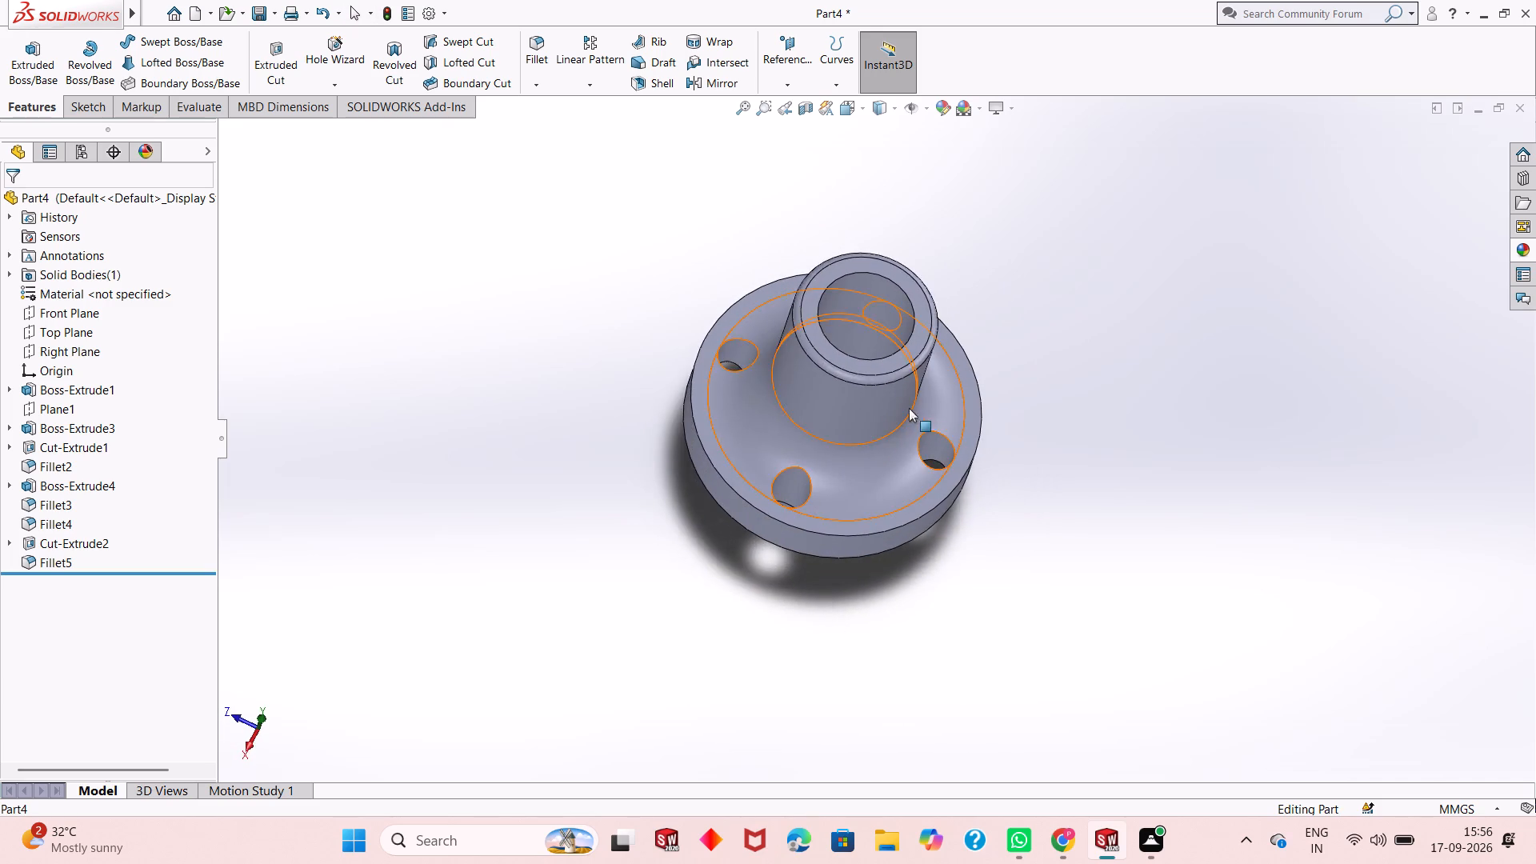
middle_click_drag(710, 380, 739, 278)
scroll(713, 342, "up", 1)
scroll(893, 366, "down", 2)
middle_click_drag(938, 435, 914, 364)
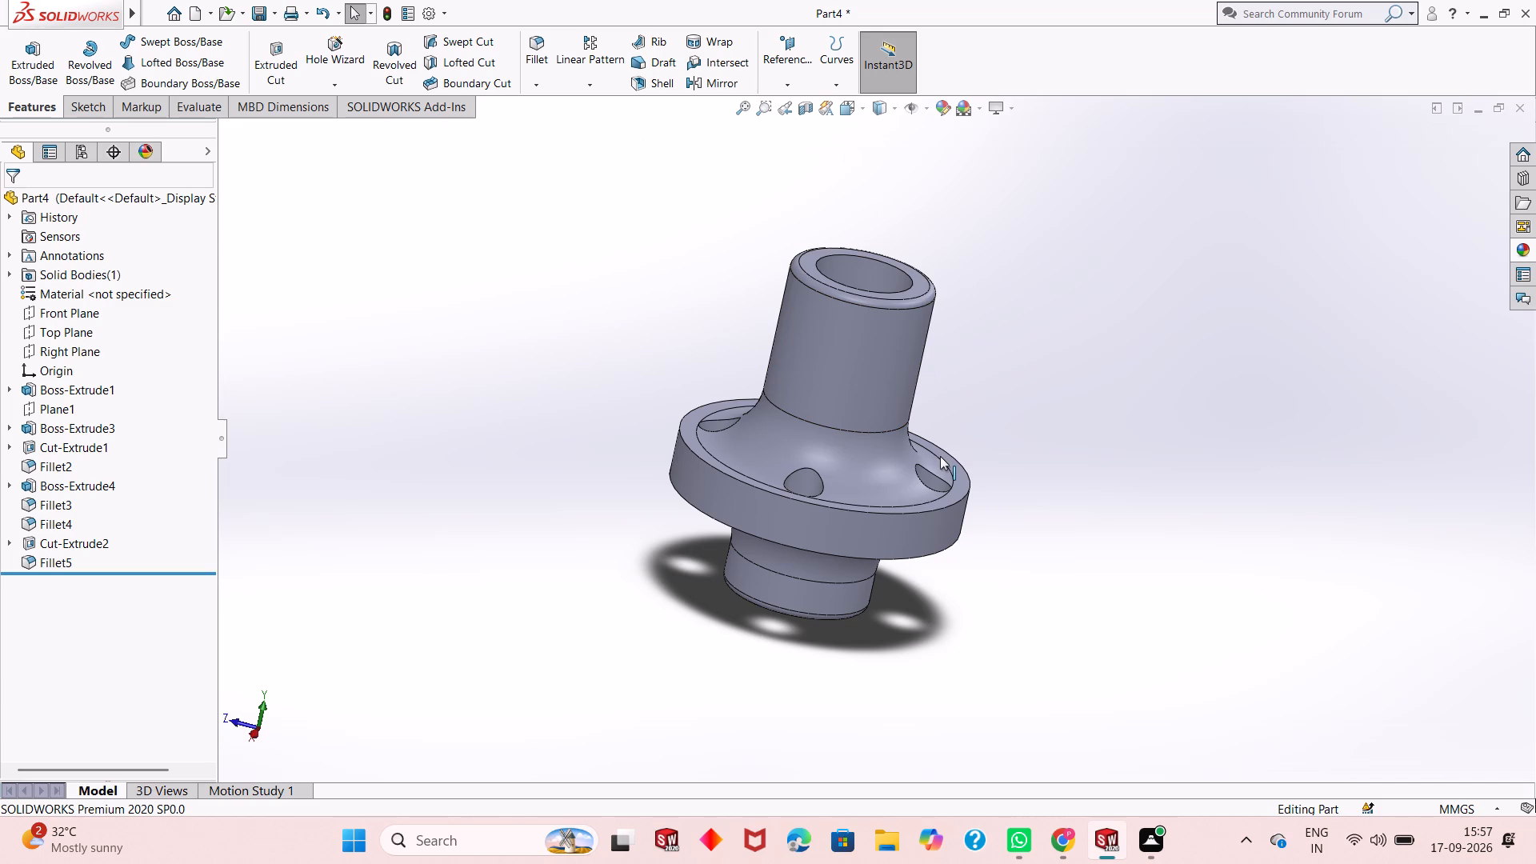
middle_click_drag(940, 457, 906, 491)
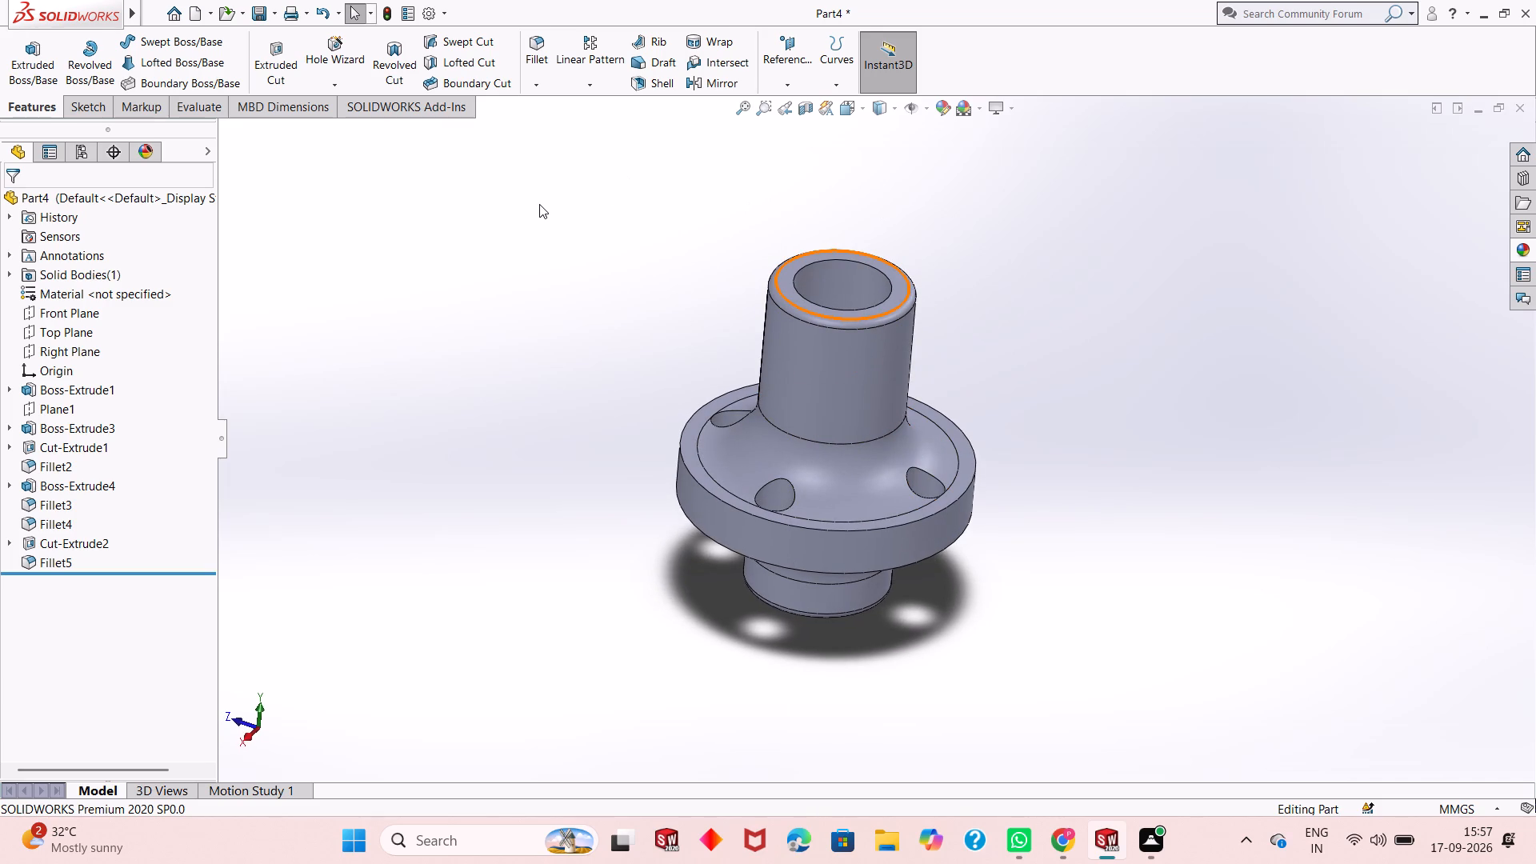
Set the whole part's appearance colour to a dark blue-violet with a red value of 52.
left_click(938, 111)
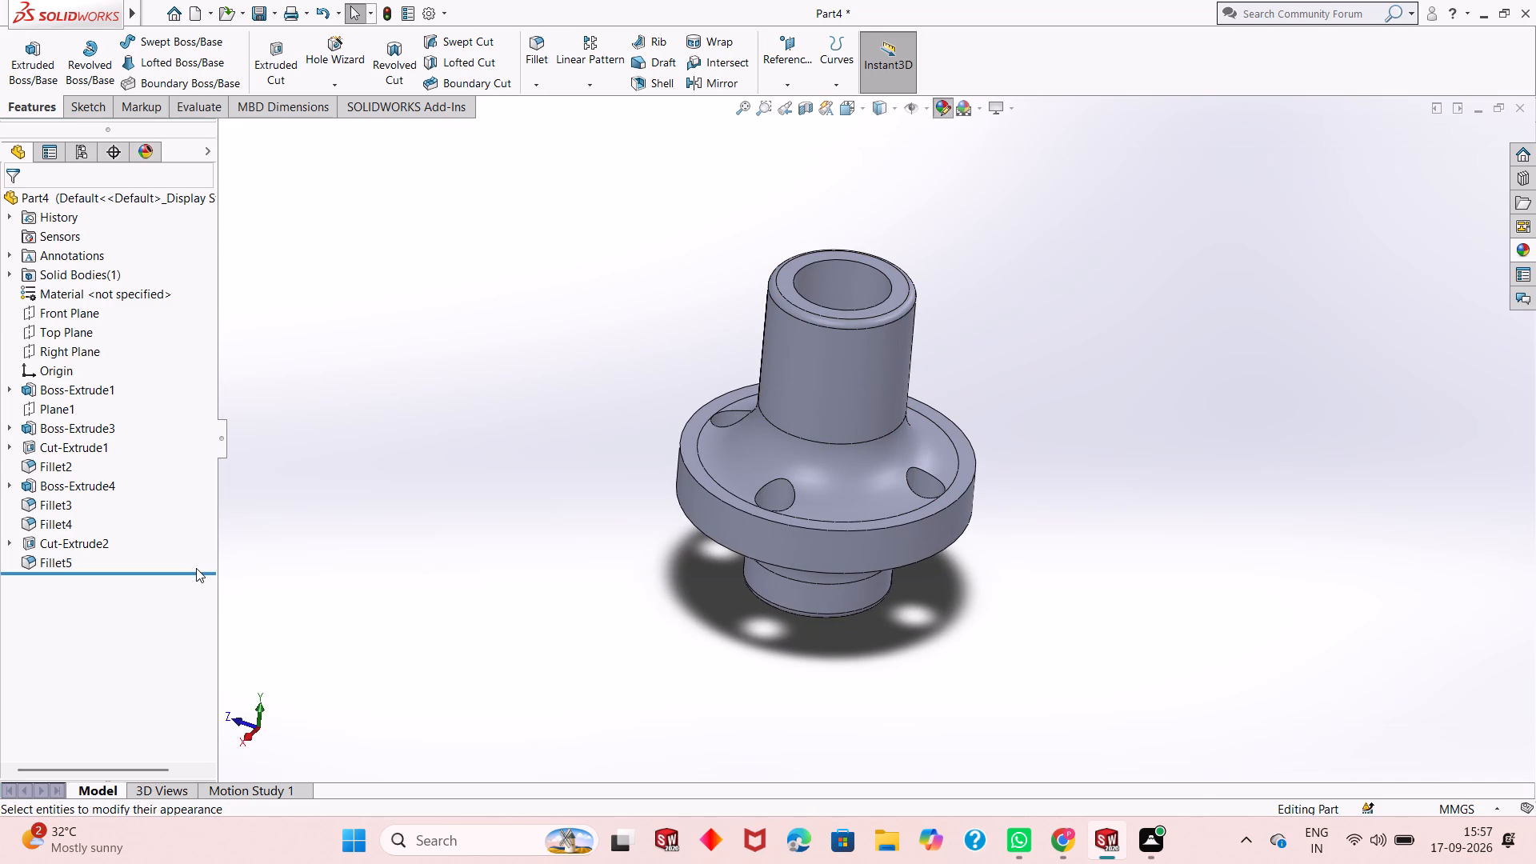
left_click(137, 694)
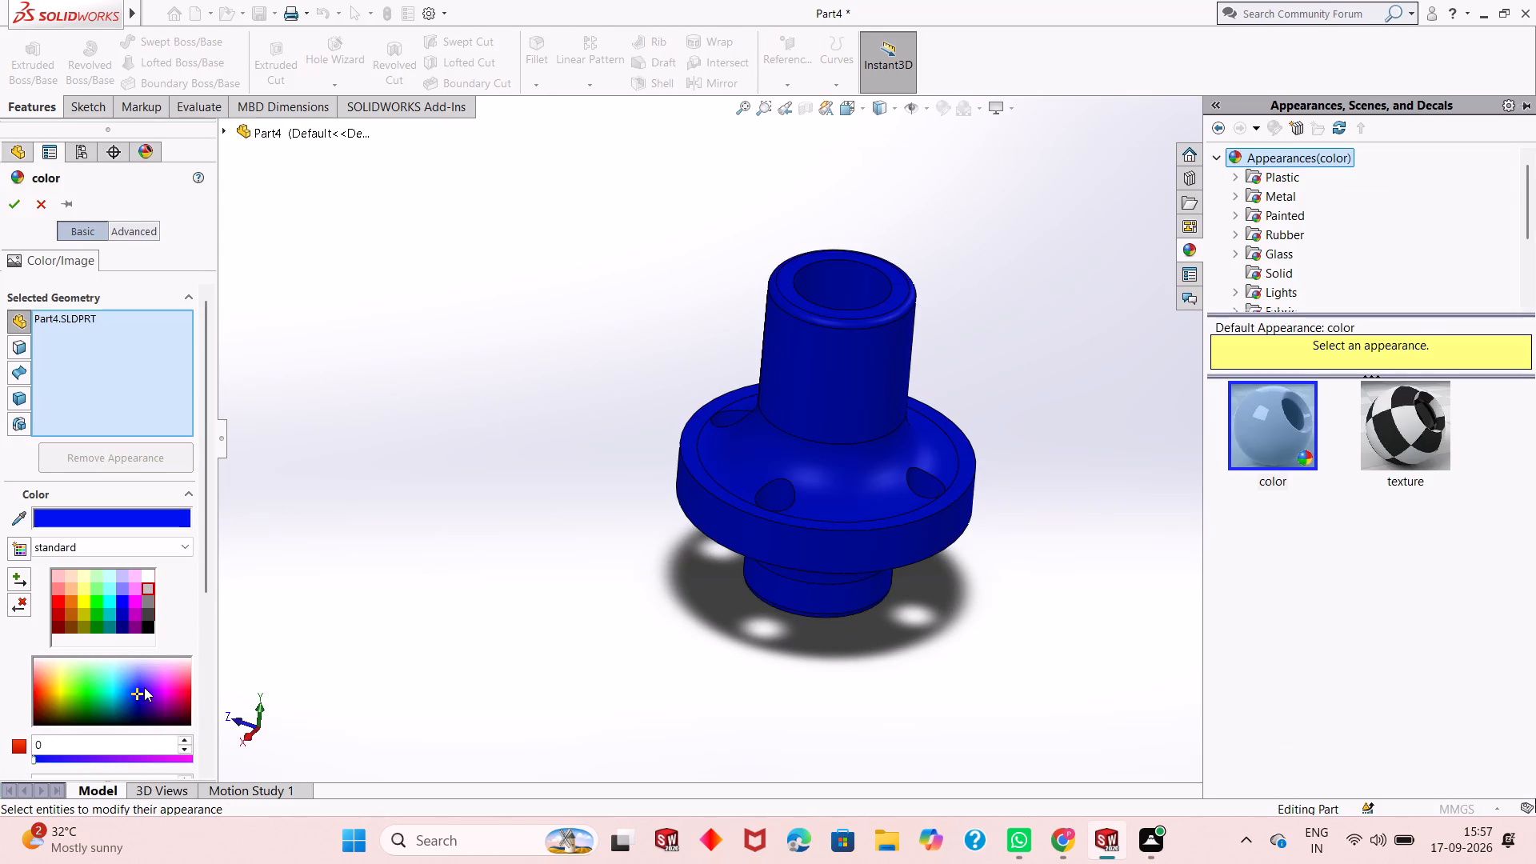
left_click(146, 687)
left_click(149, 703)
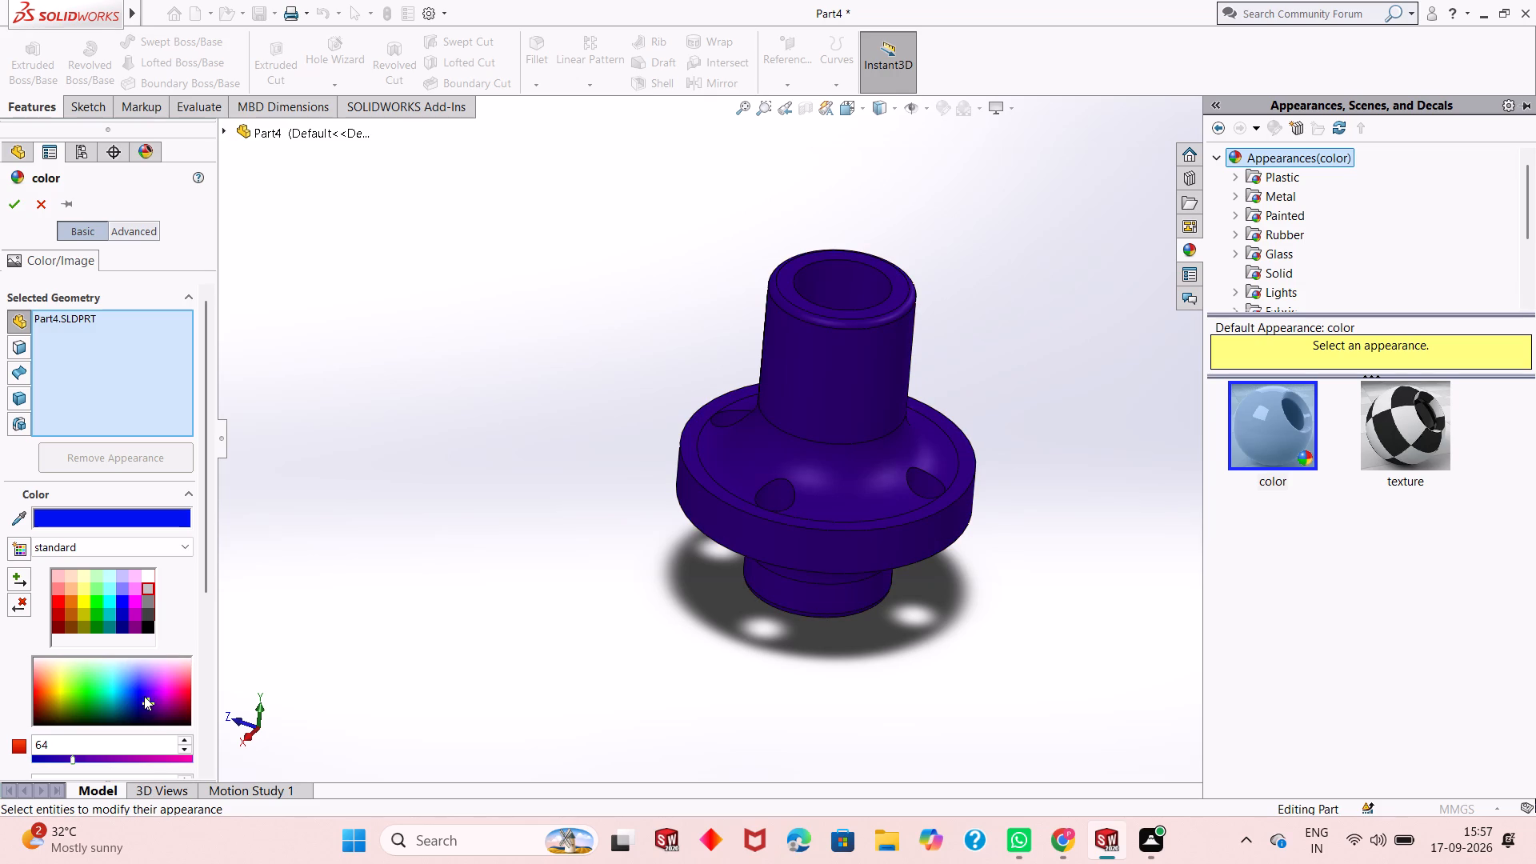
left_click(143, 696)
left_click(147, 700)
left_click(148, 703)
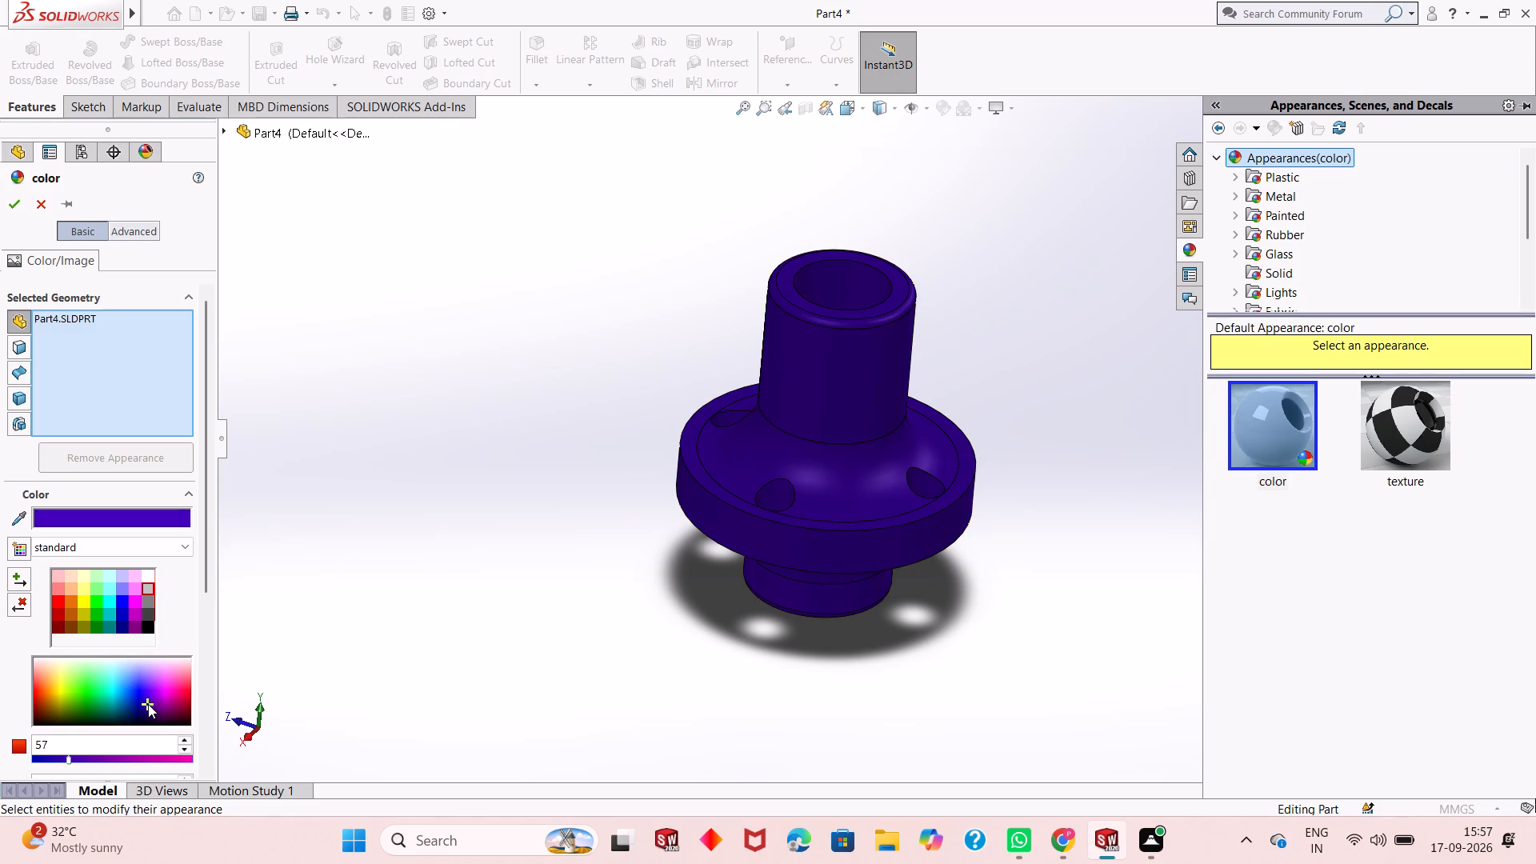
left_click(148, 702)
left_click(148, 702)
double_click(148, 702)
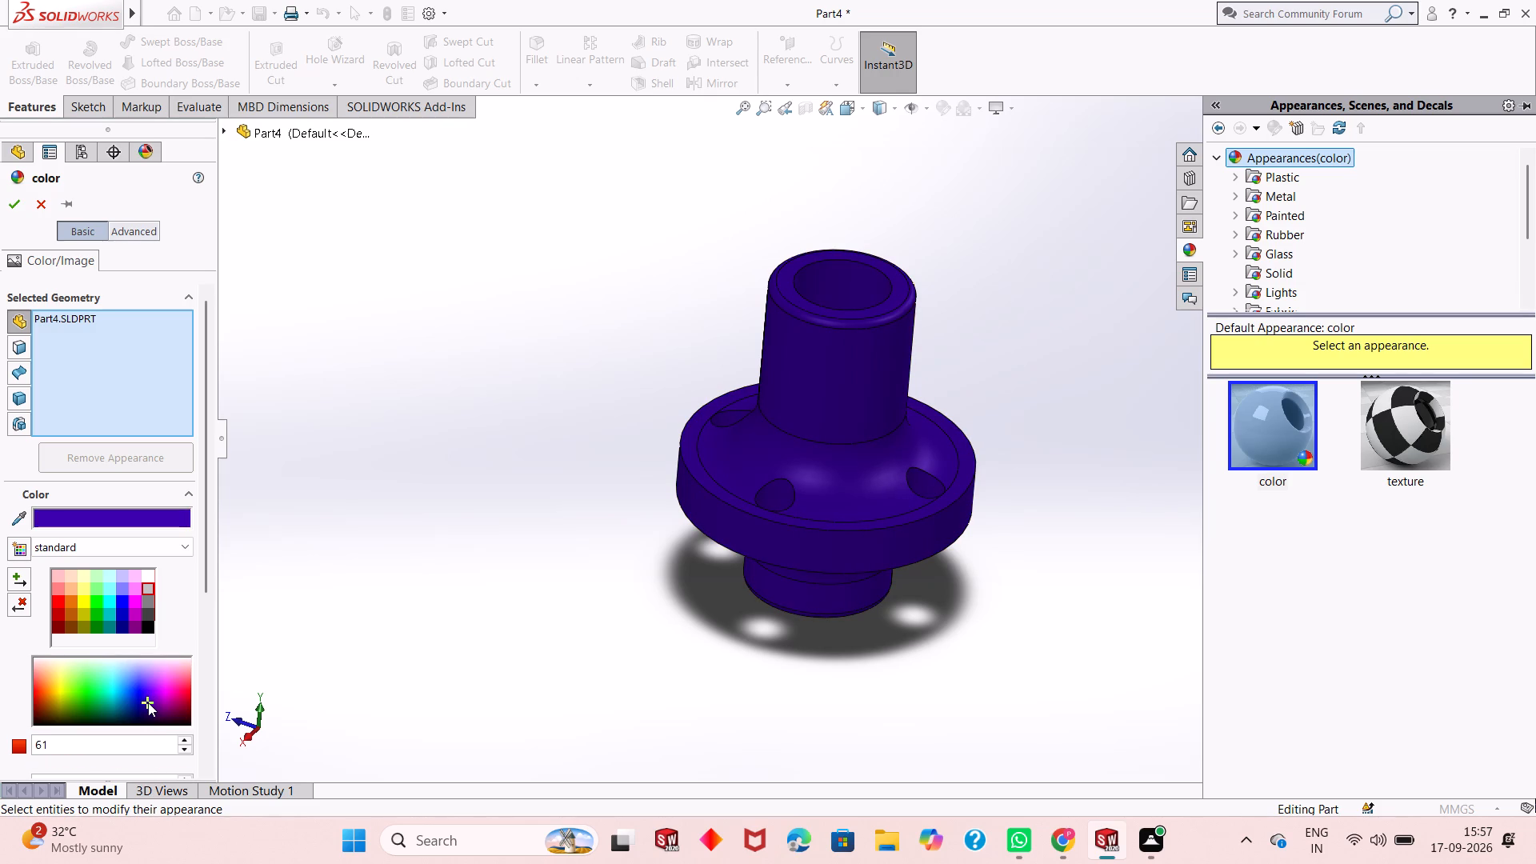
left_click(147, 702)
left_click(147, 702)
left_click(147, 702)
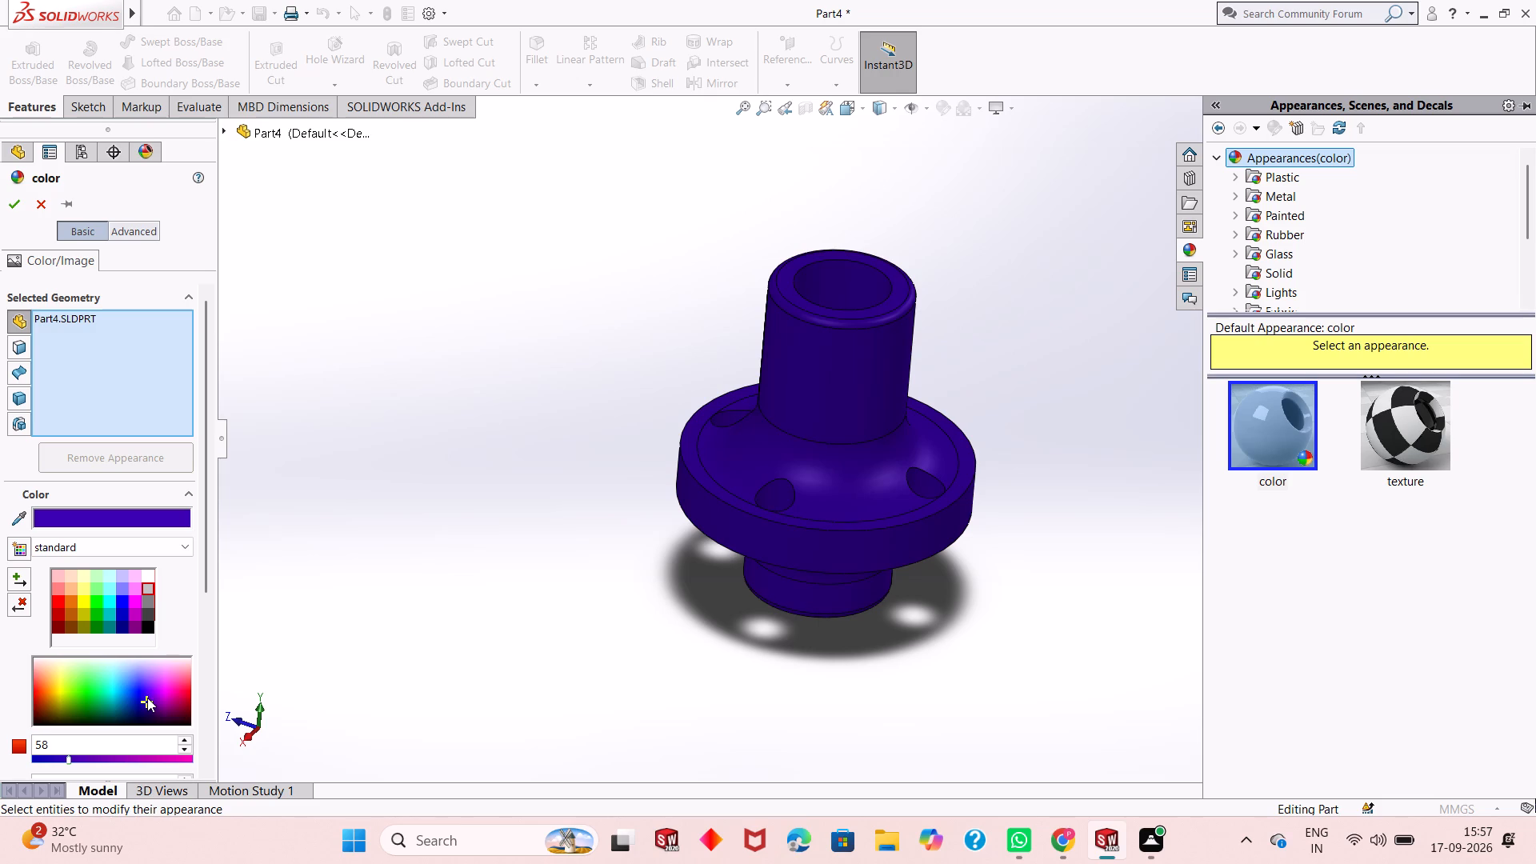
left_click(147, 697)
left_click(146, 696)
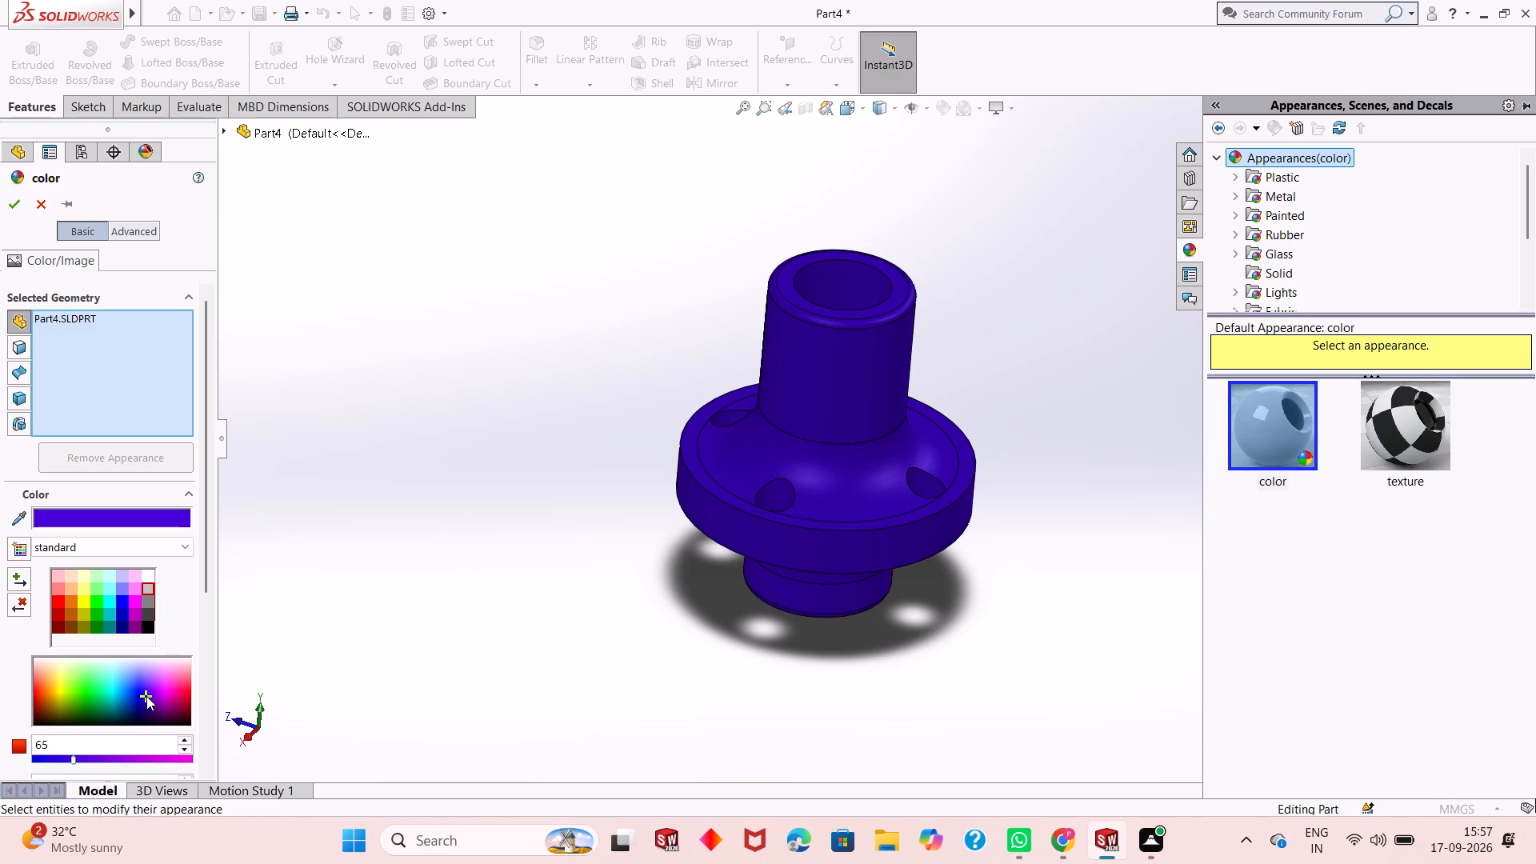
left_click(146, 696)
left_click(146, 698)
left_click(146, 698)
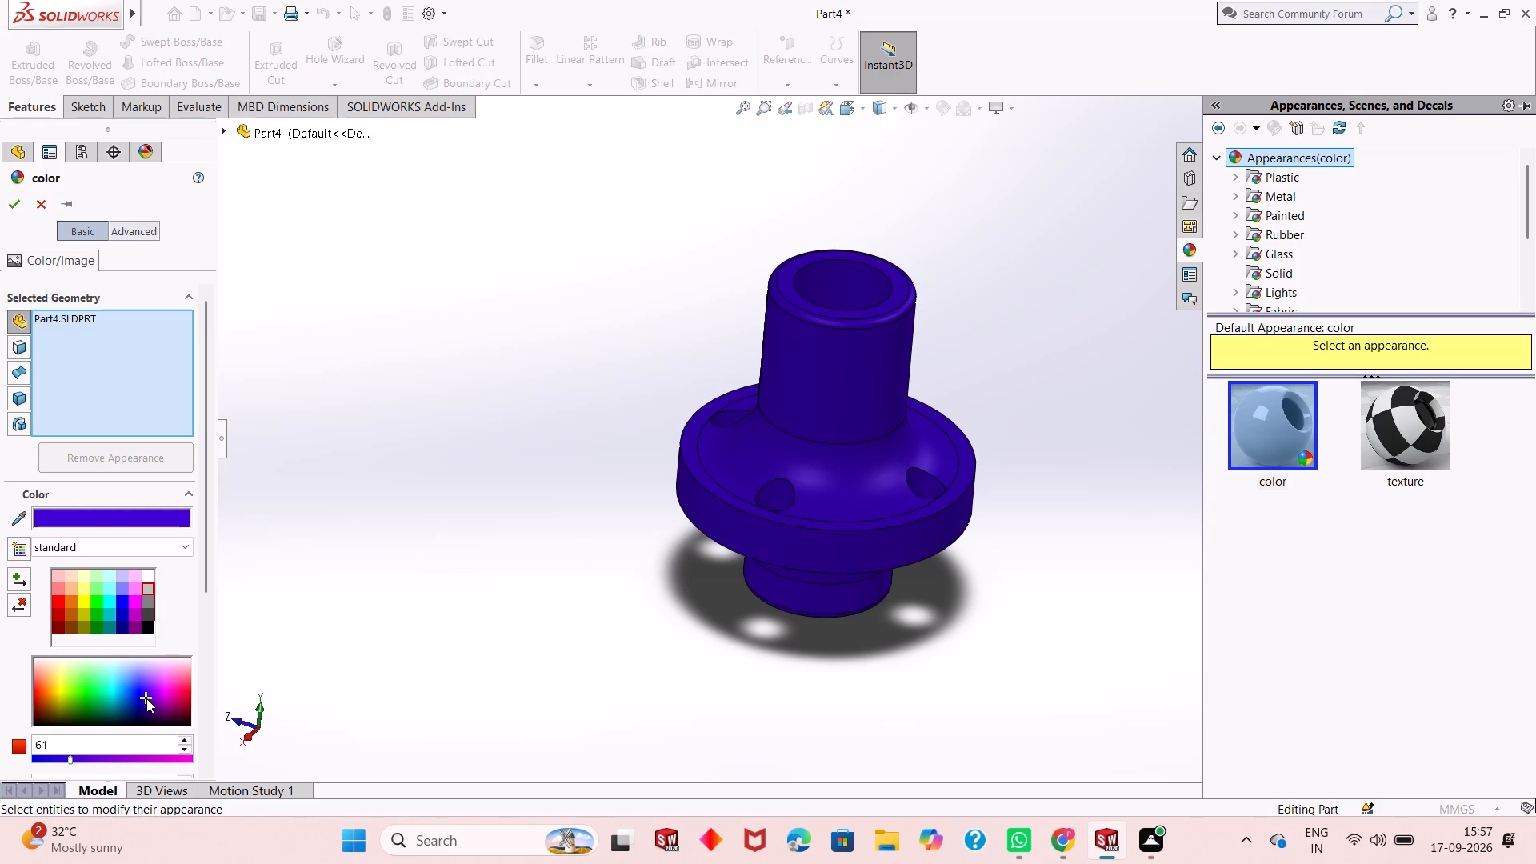
left_click(146, 701)
left_click(146, 702)
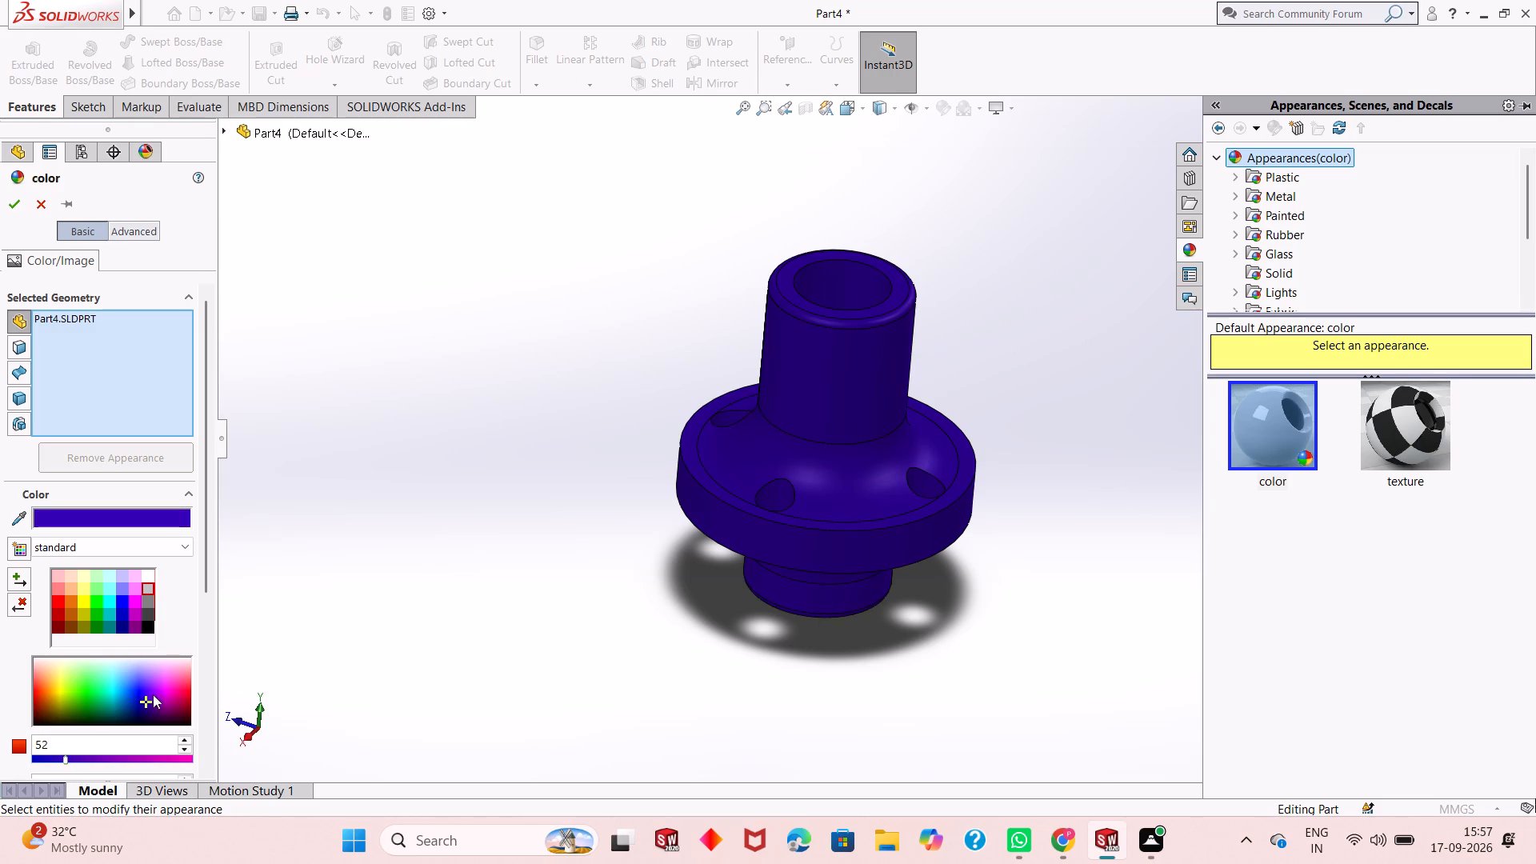
left_click(12, 199)
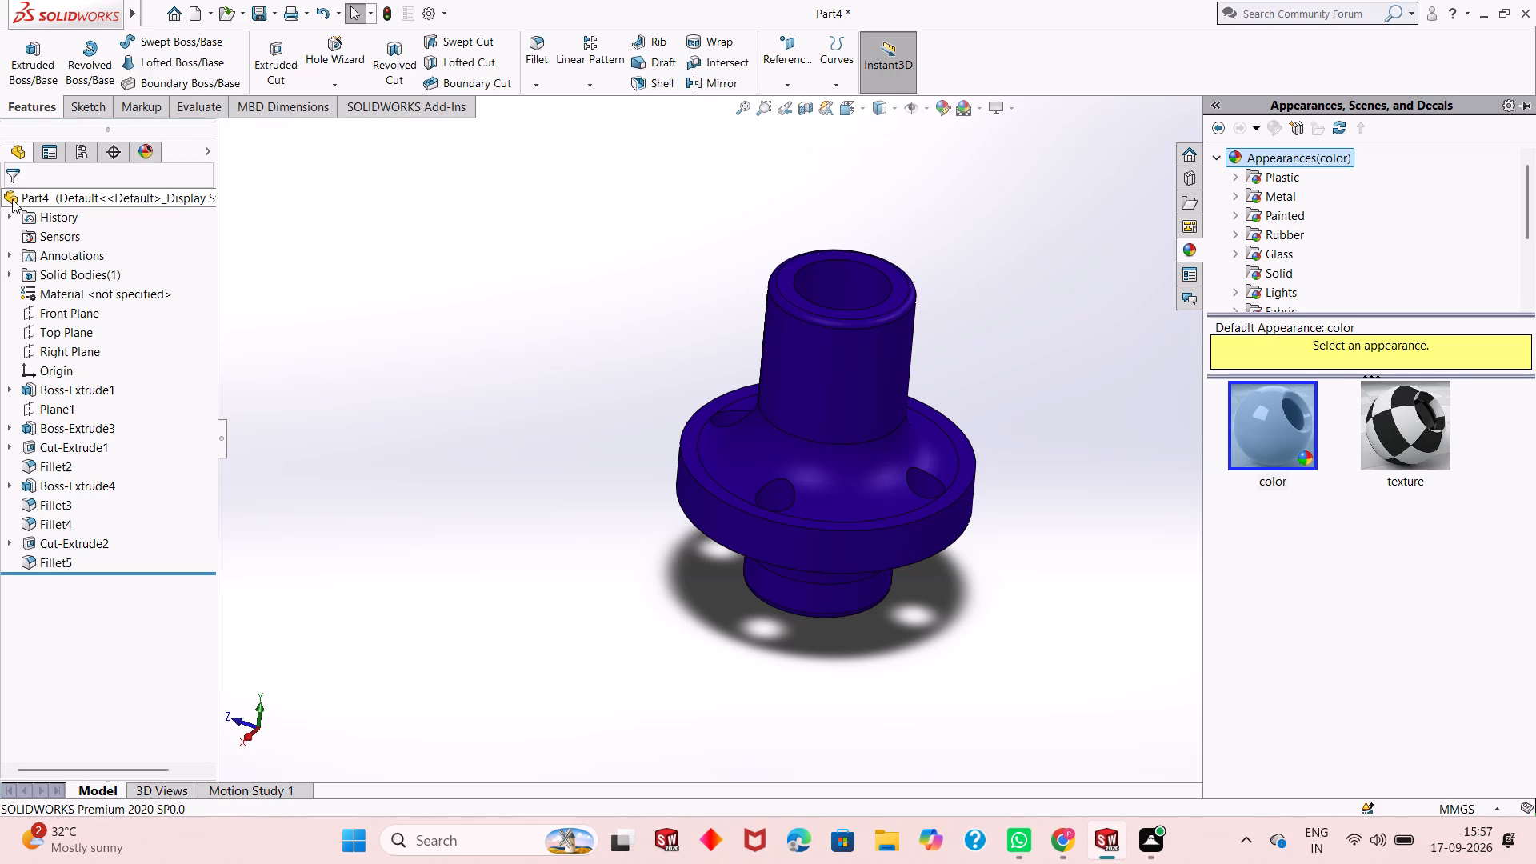
left_click(487, 355)
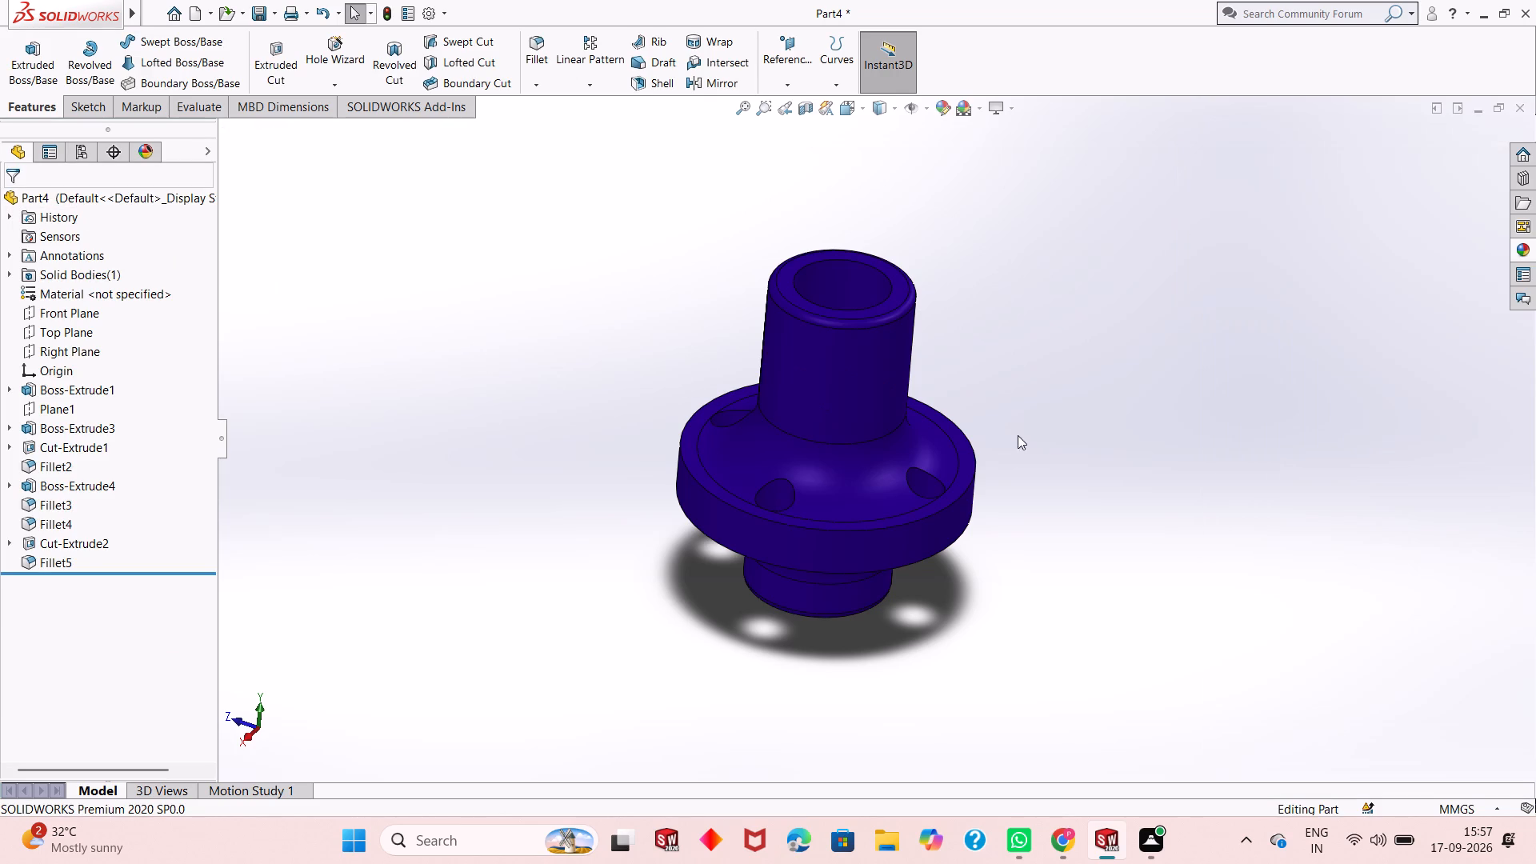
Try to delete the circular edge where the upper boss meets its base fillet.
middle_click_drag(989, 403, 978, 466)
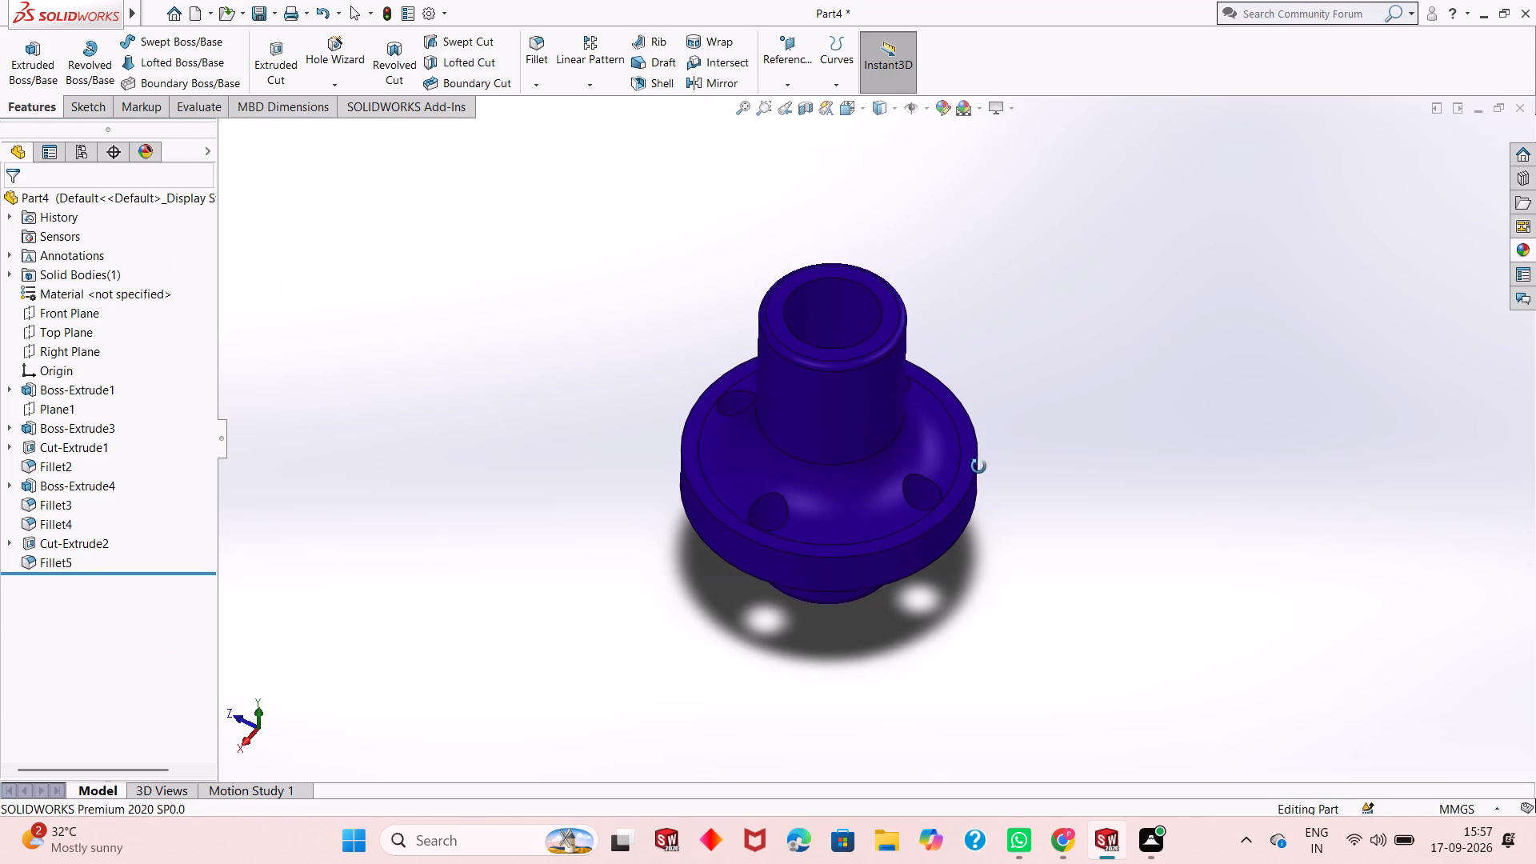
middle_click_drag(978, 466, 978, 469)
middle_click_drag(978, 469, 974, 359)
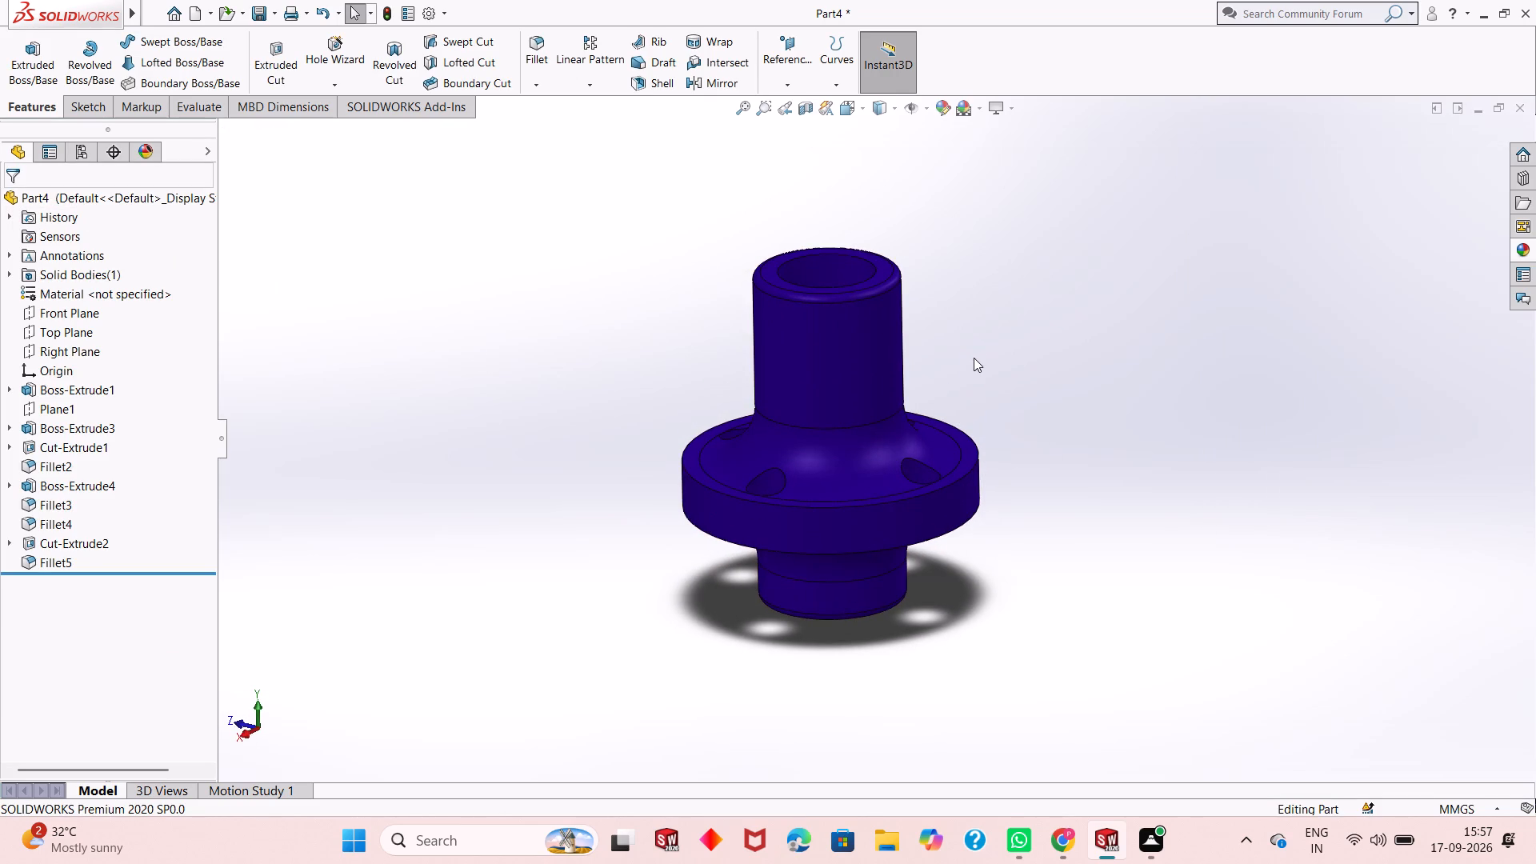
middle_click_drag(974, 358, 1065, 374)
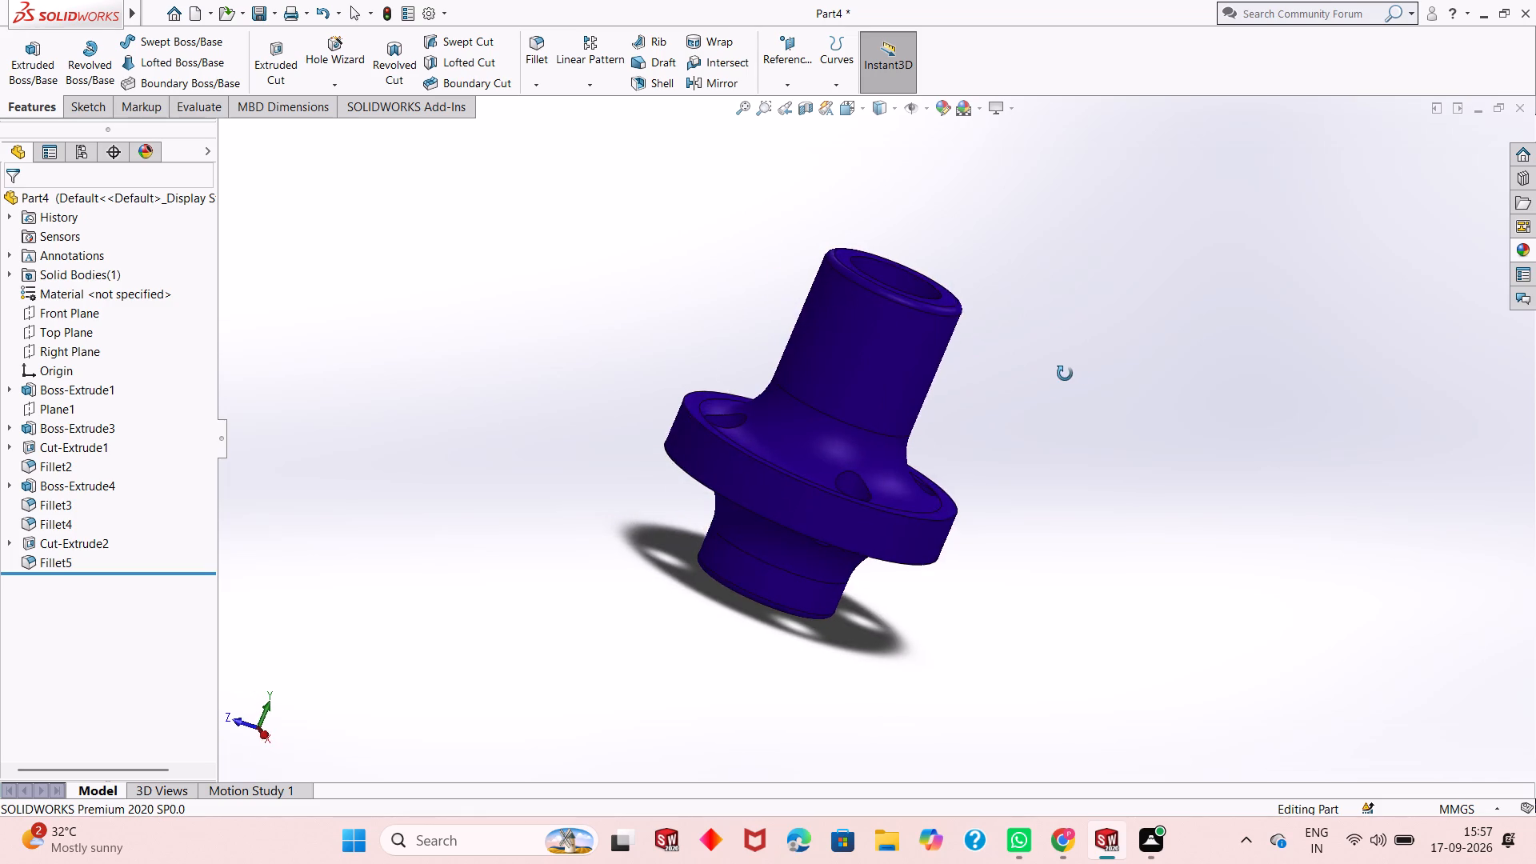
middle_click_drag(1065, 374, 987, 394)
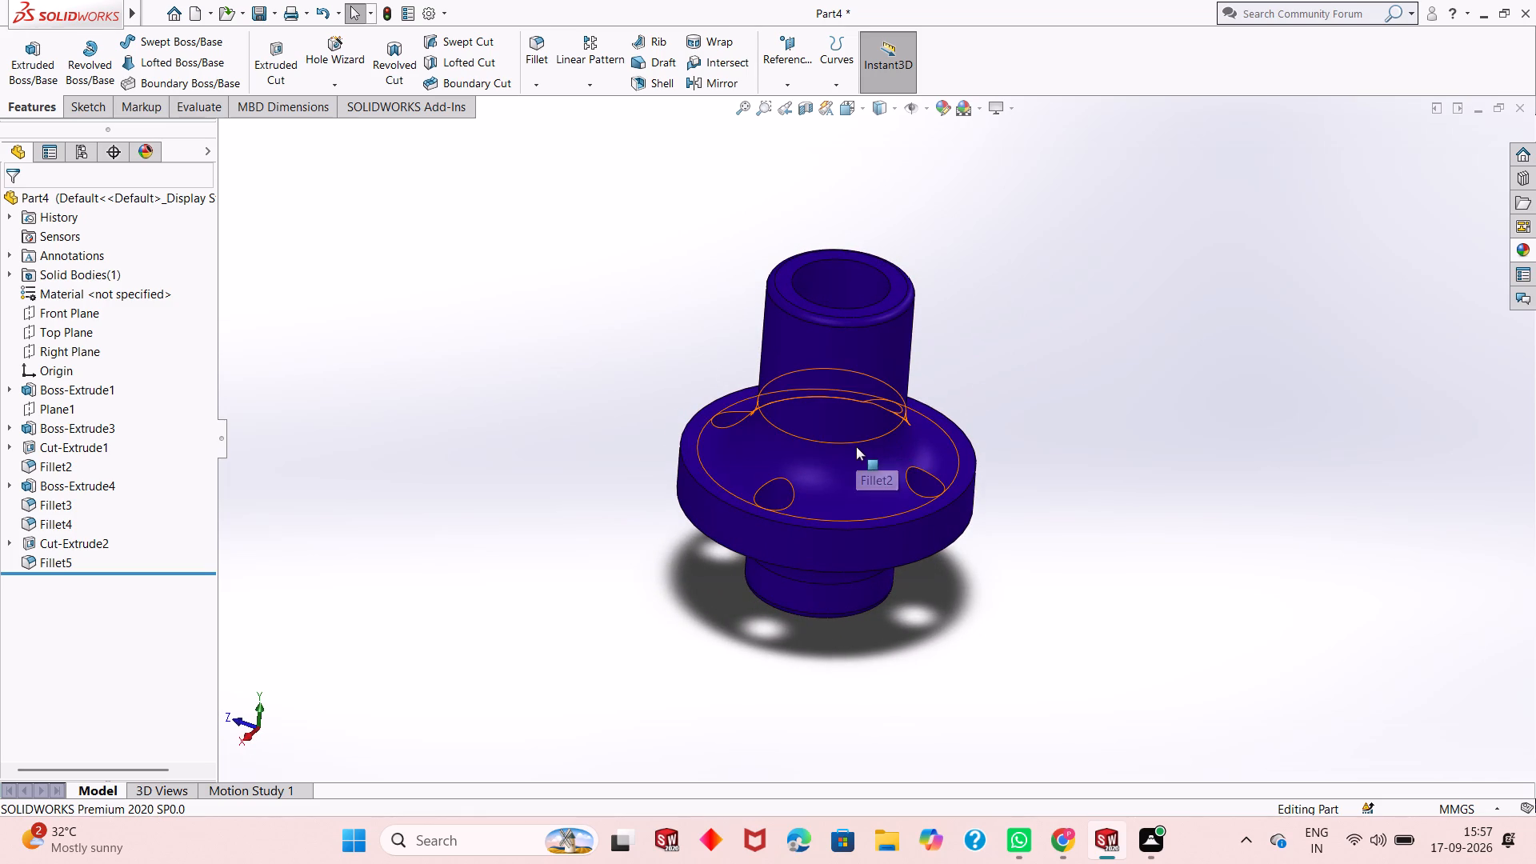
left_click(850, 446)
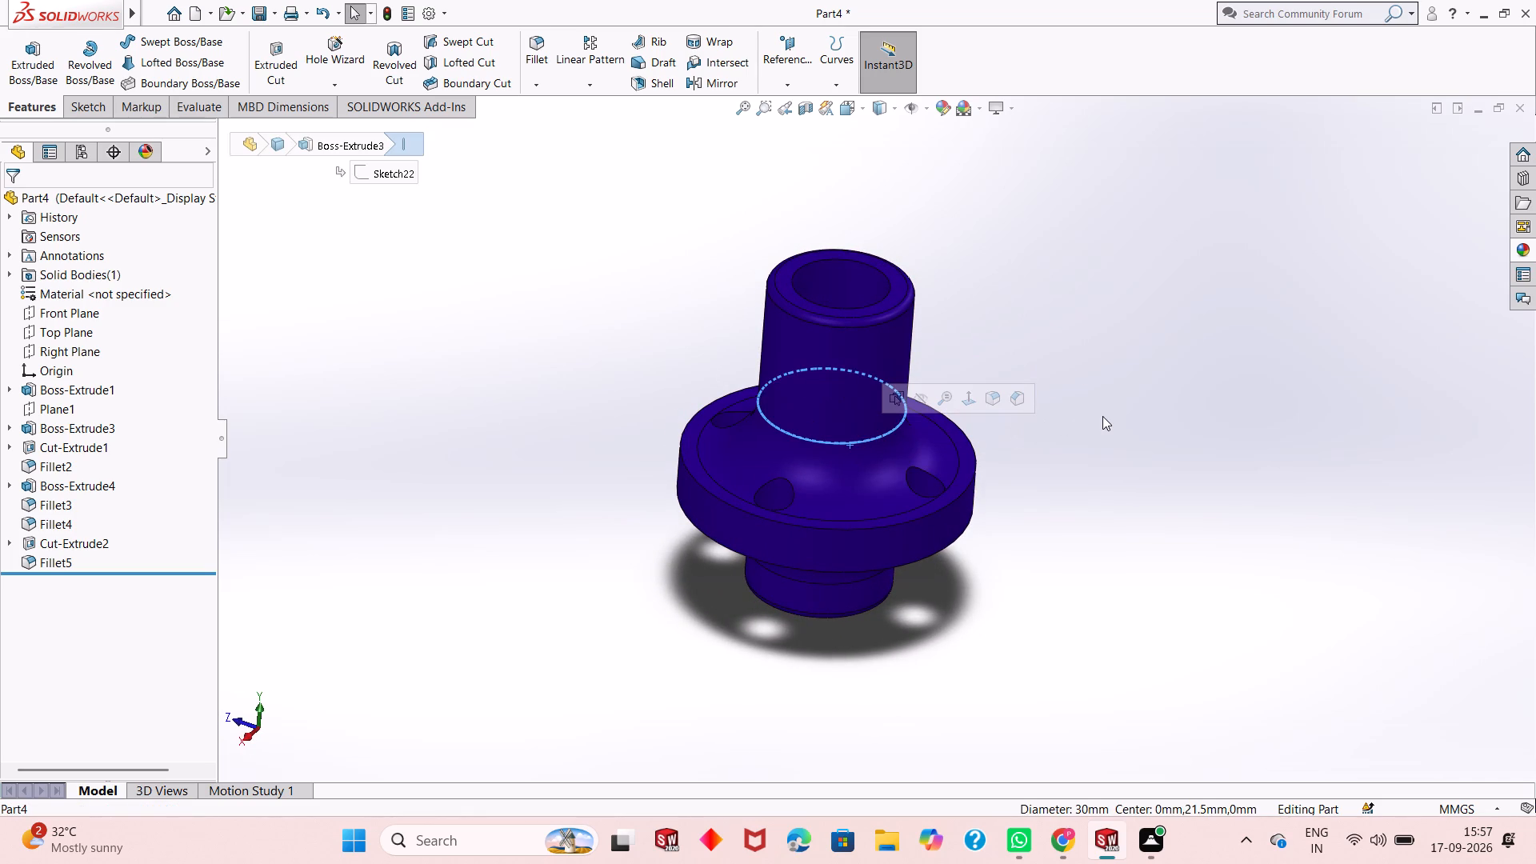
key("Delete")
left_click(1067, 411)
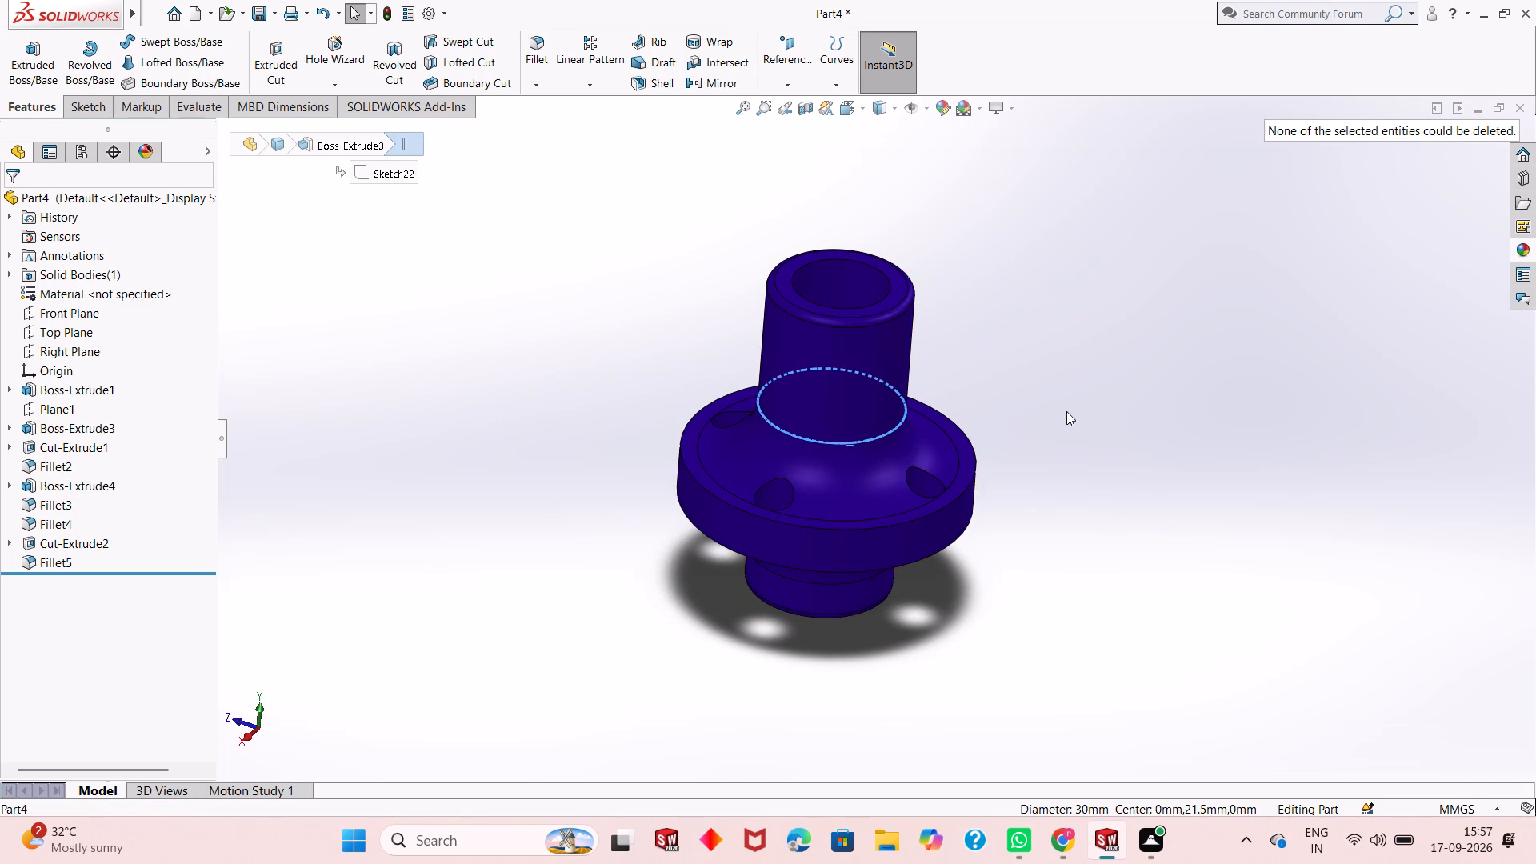
Apply the polished aluminum metal appearance to the cut feature forming the four flange holes.
middle_click_drag(1018, 386, 1018, 386)
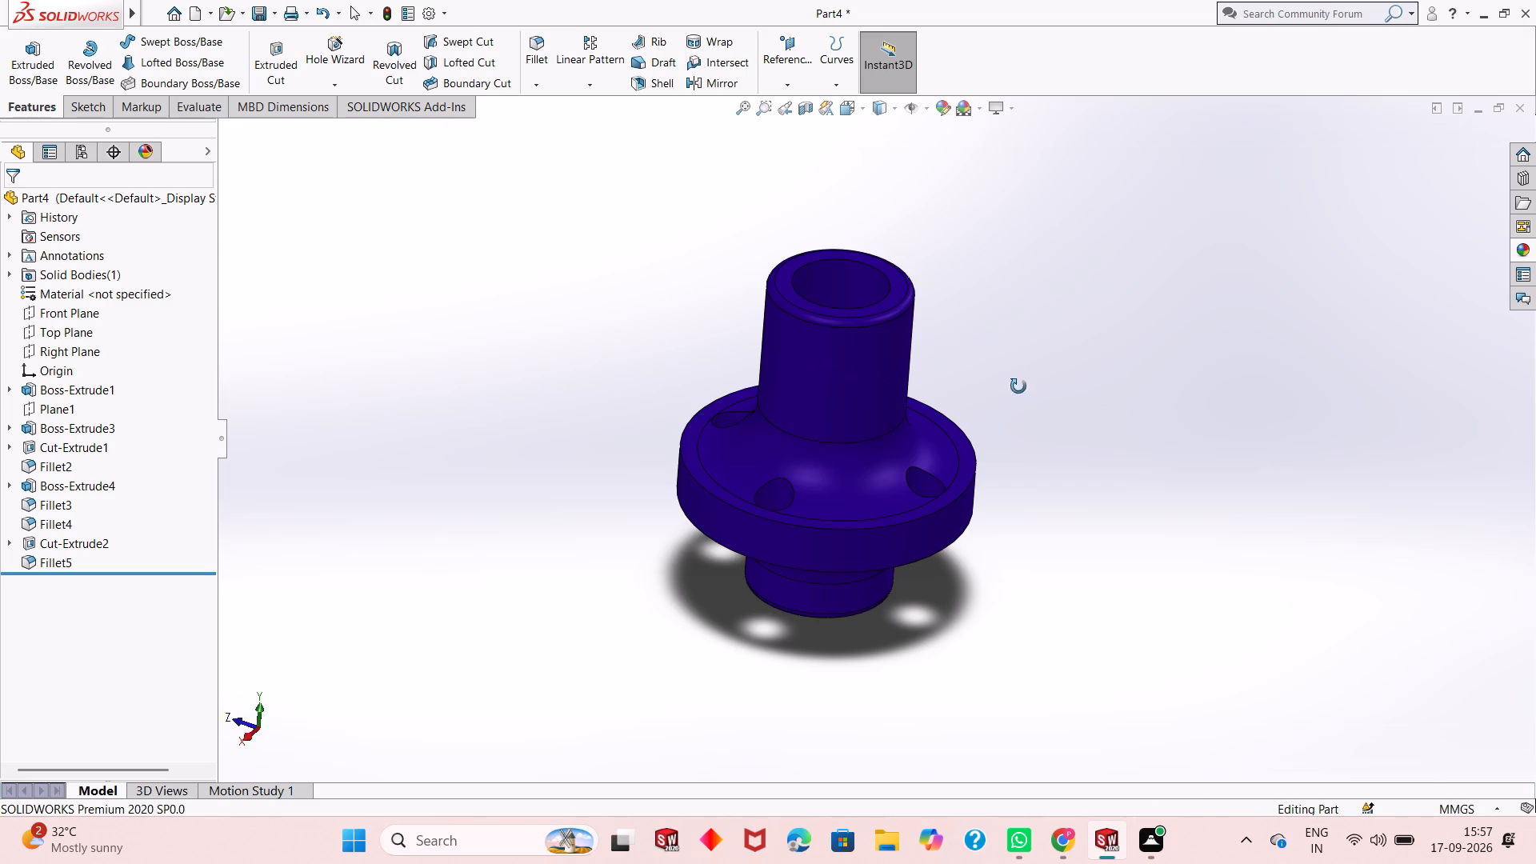
middle_click_drag(1018, 386, 1018, 431)
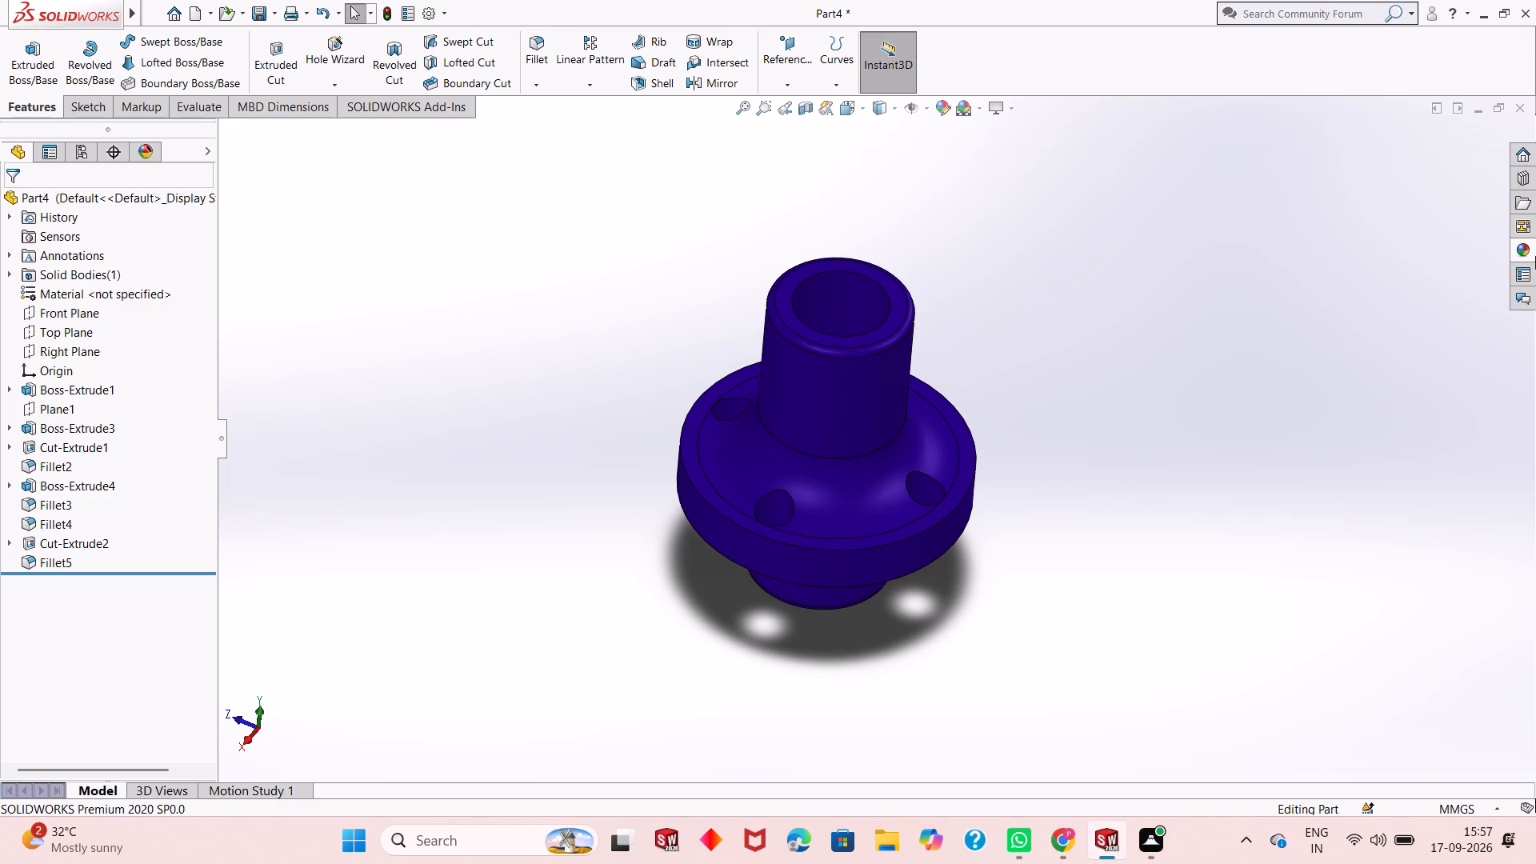
left_click(1524, 251)
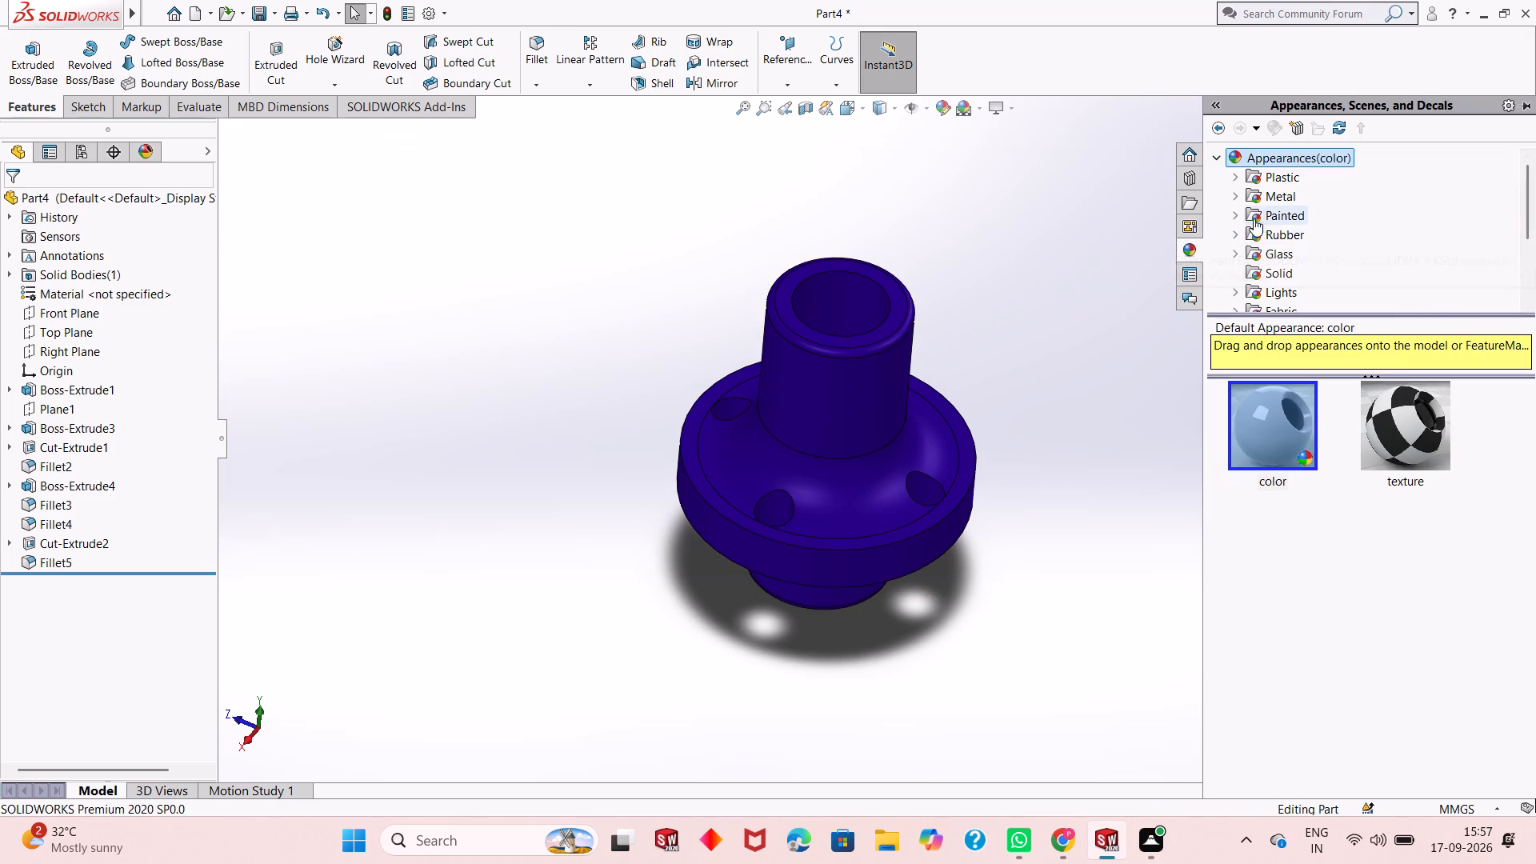
left_click(1258, 177)
left_click(1270, 191)
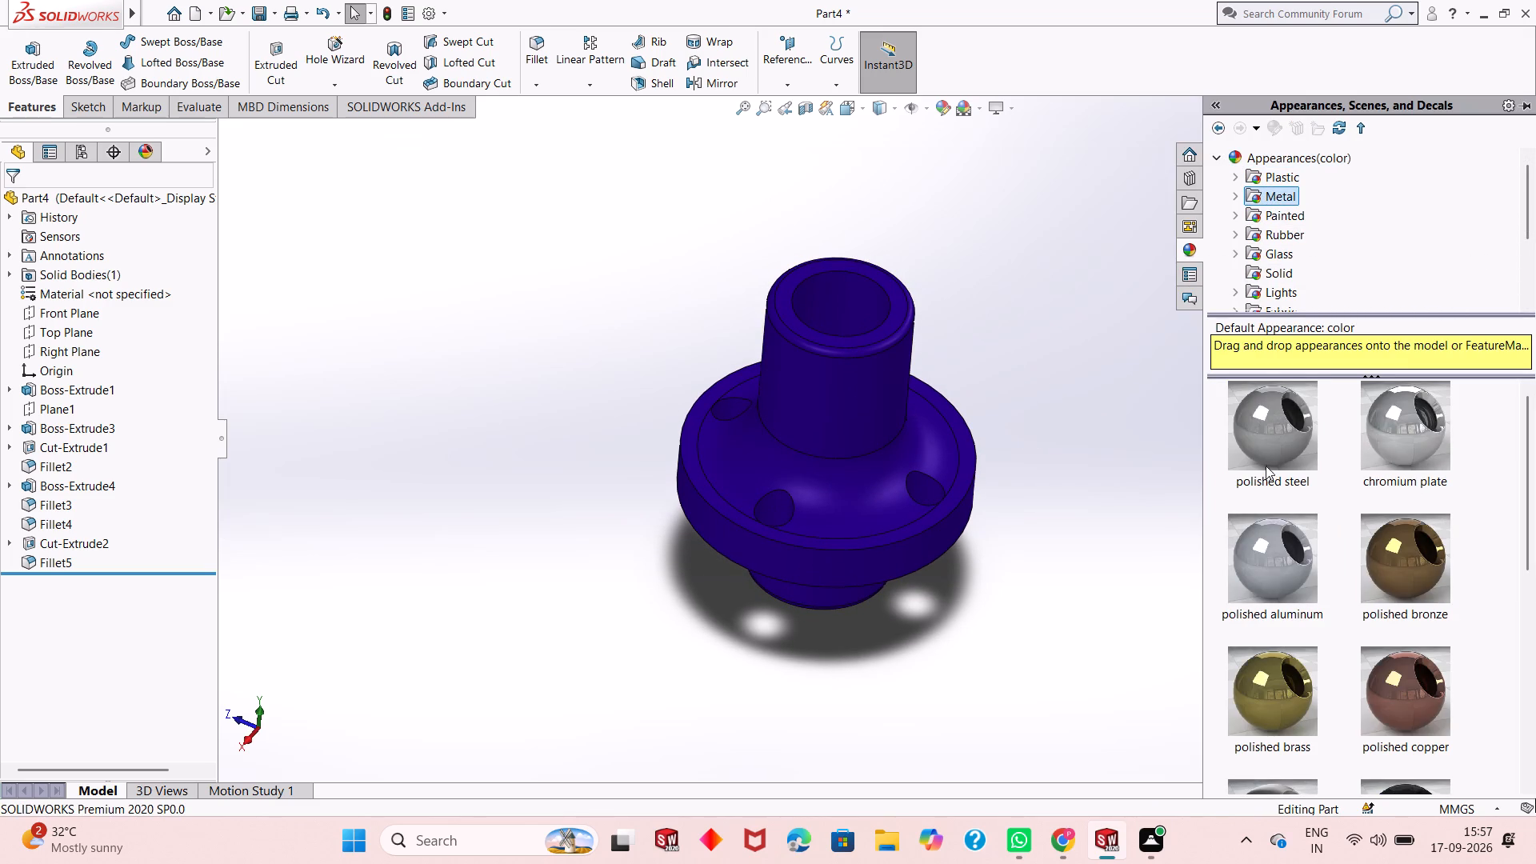
left_click_drag(1274, 585, 770, 517)
left_click(770, 517)
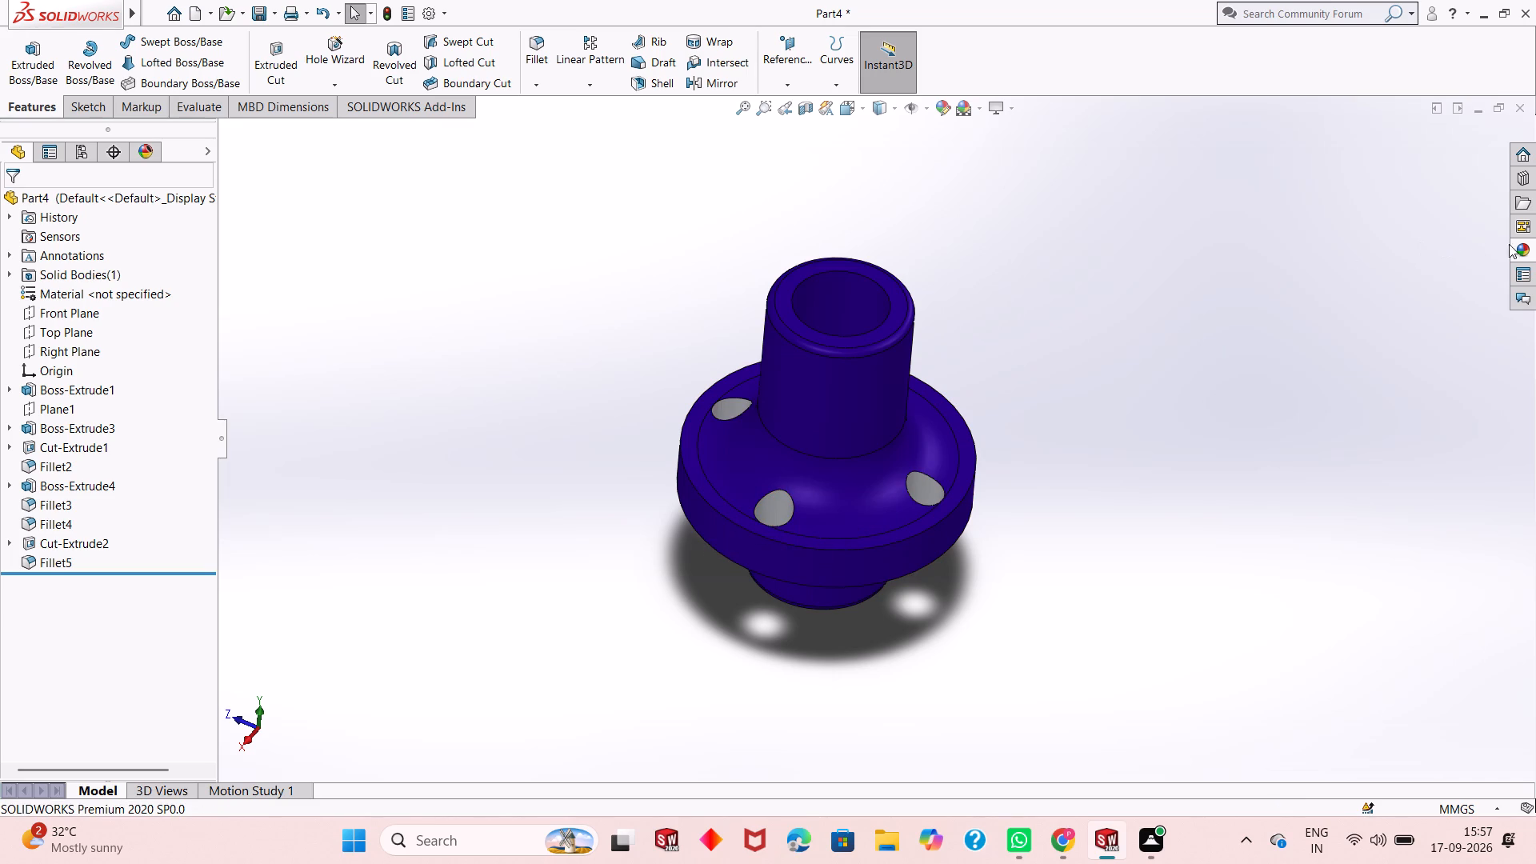
Apply the polished aluminum appearance to the inside of the central through bore.
left_click(1518, 245)
left_click_drag(1281, 538, 855, 277)
left_click(855, 277)
Examine the coloured part, its flange holes and its bore from several angles and at different distances.
middle_click_drag(1040, 486, 1033, 531)
middle_click_drag(1036, 524, 1051, 482)
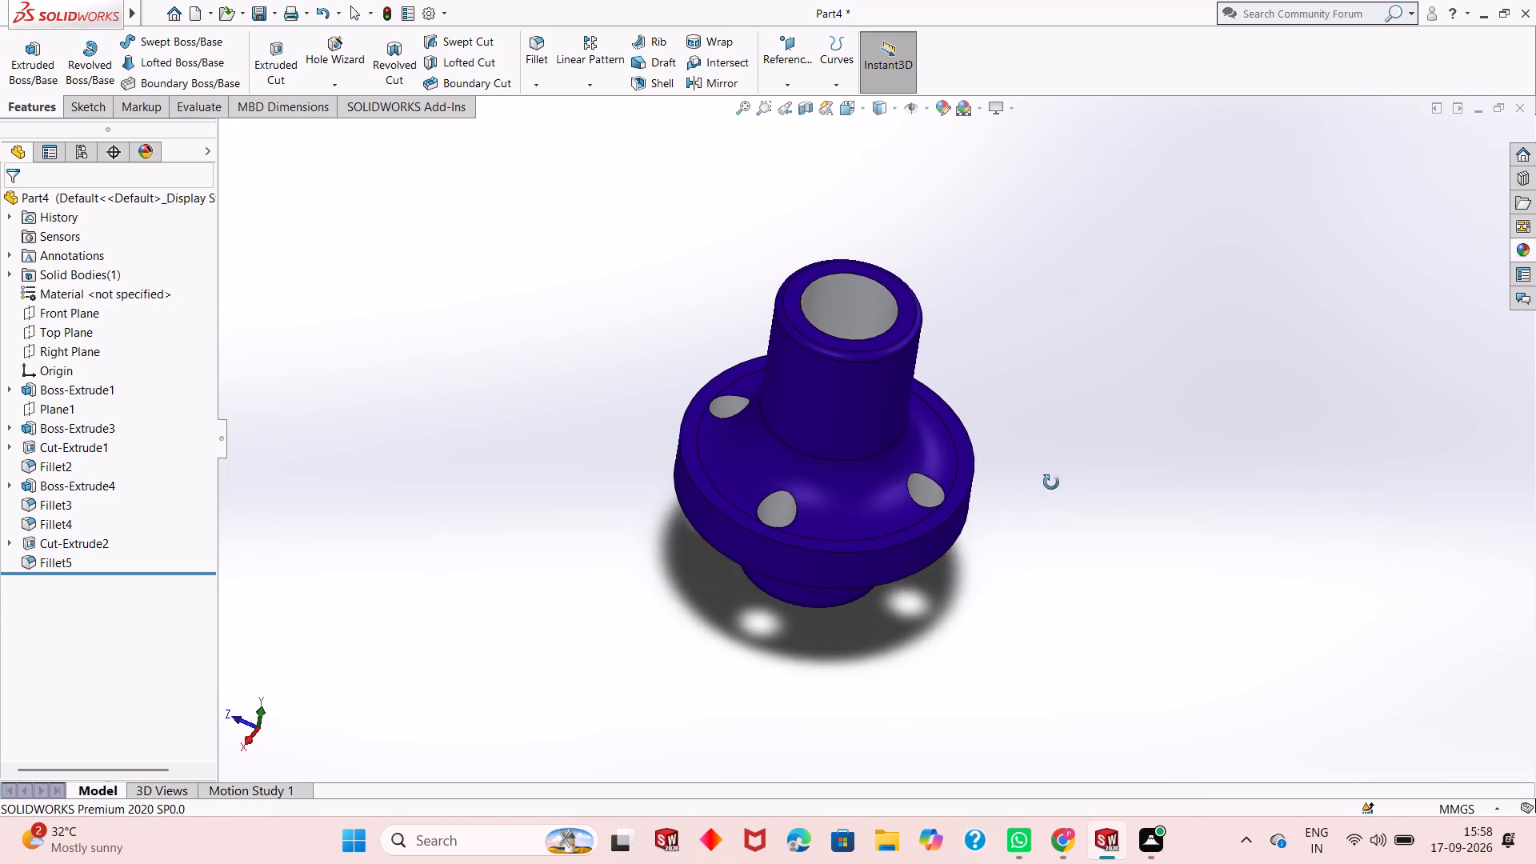
middle_click_drag(1051, 482, 1060, 436)
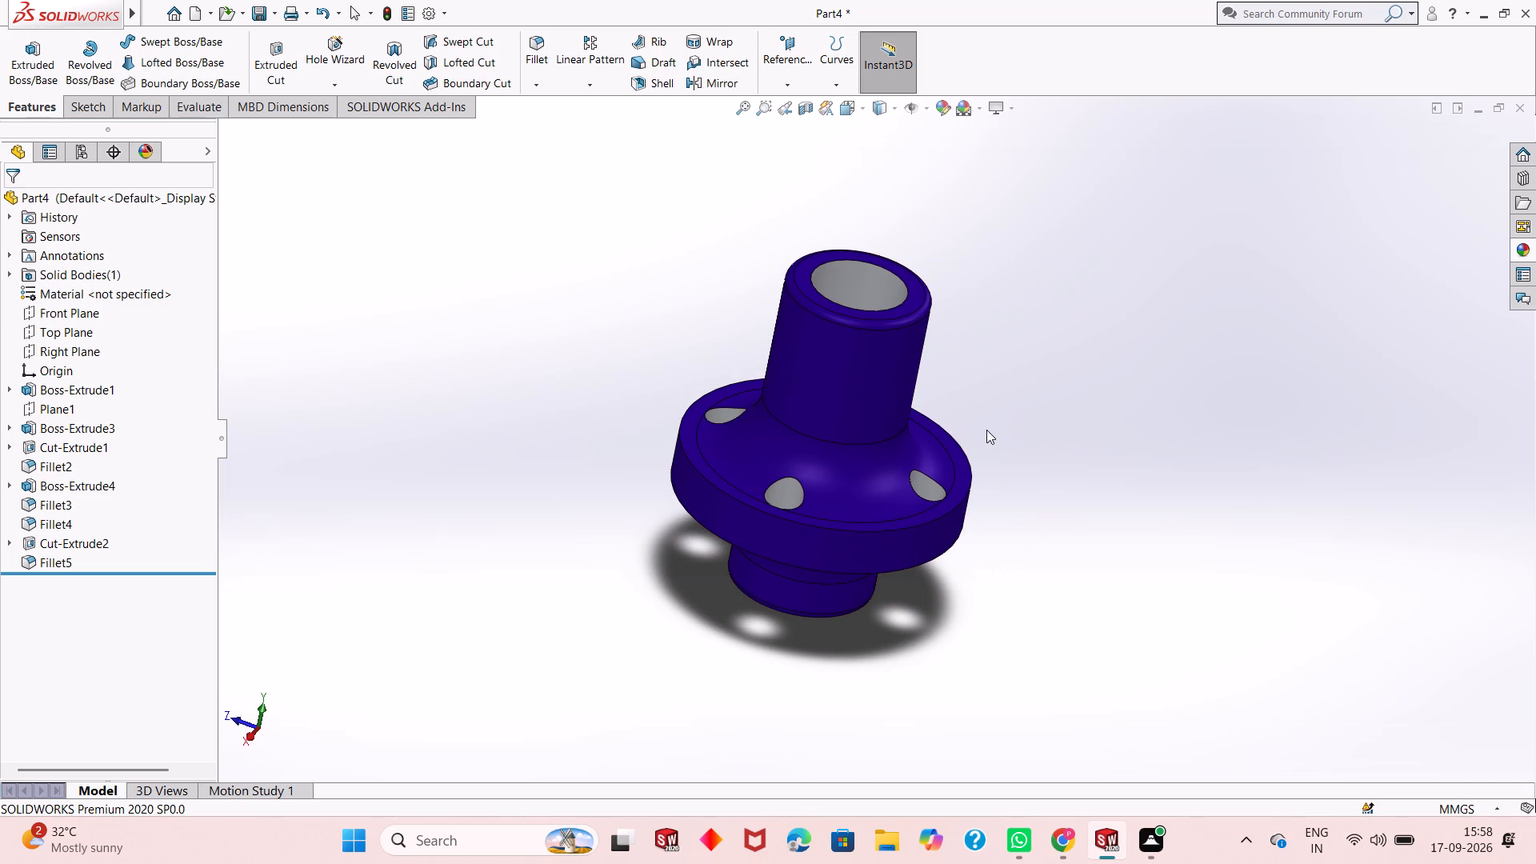
scroll(986, 430, "down", 1)
scroll(986, 430, "up", 1)
scroll(907, 413, "up", 1)
scroll(902, 419, "down", 1)
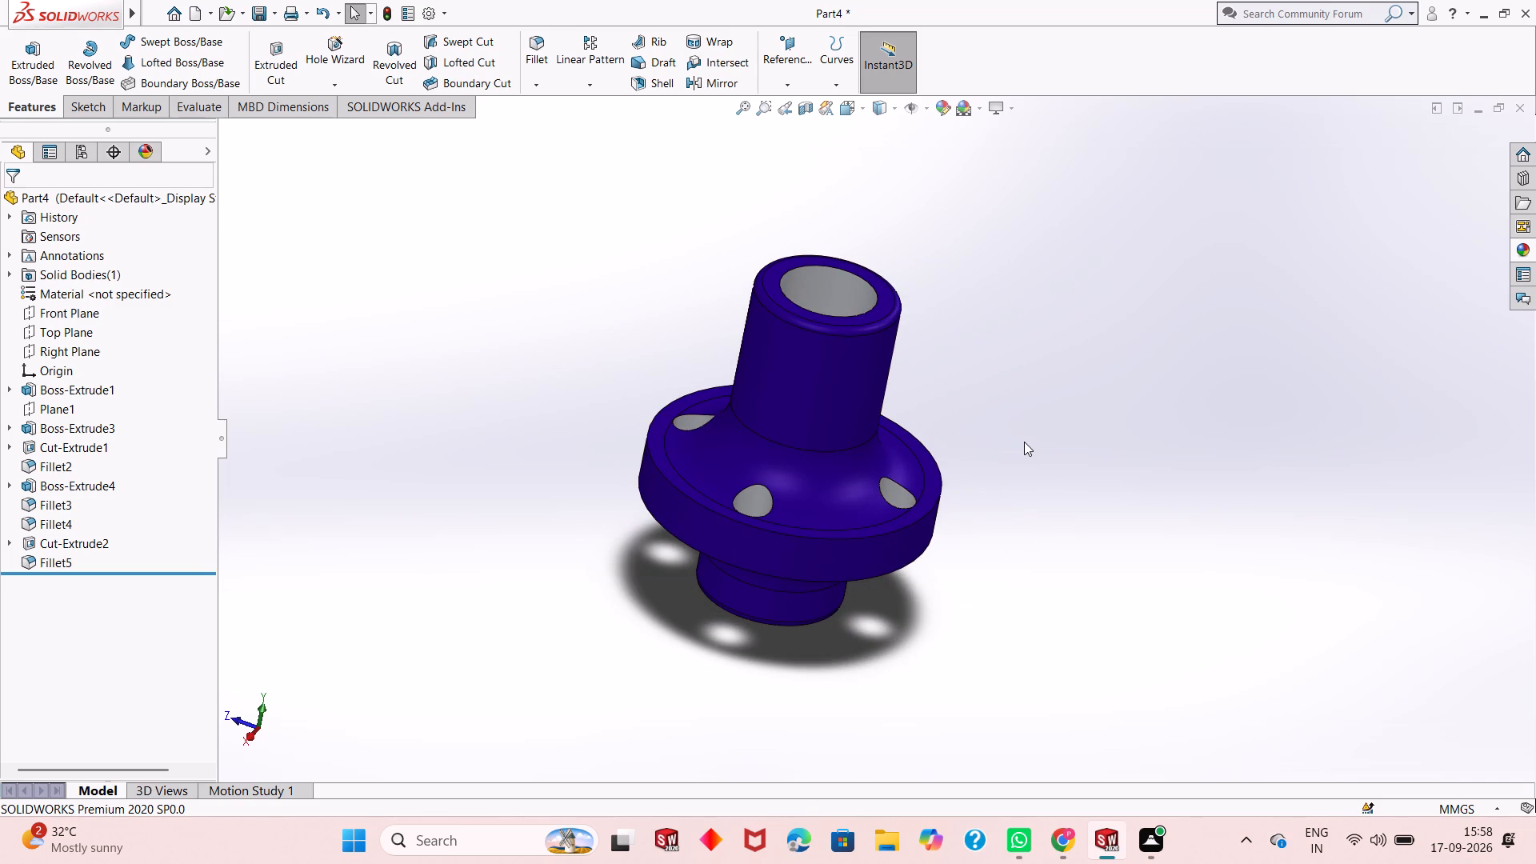
scroll(922, 490, "up", 2)
scroll(725, 522, "down", 2)
scroll(949, 326, "down", 2)
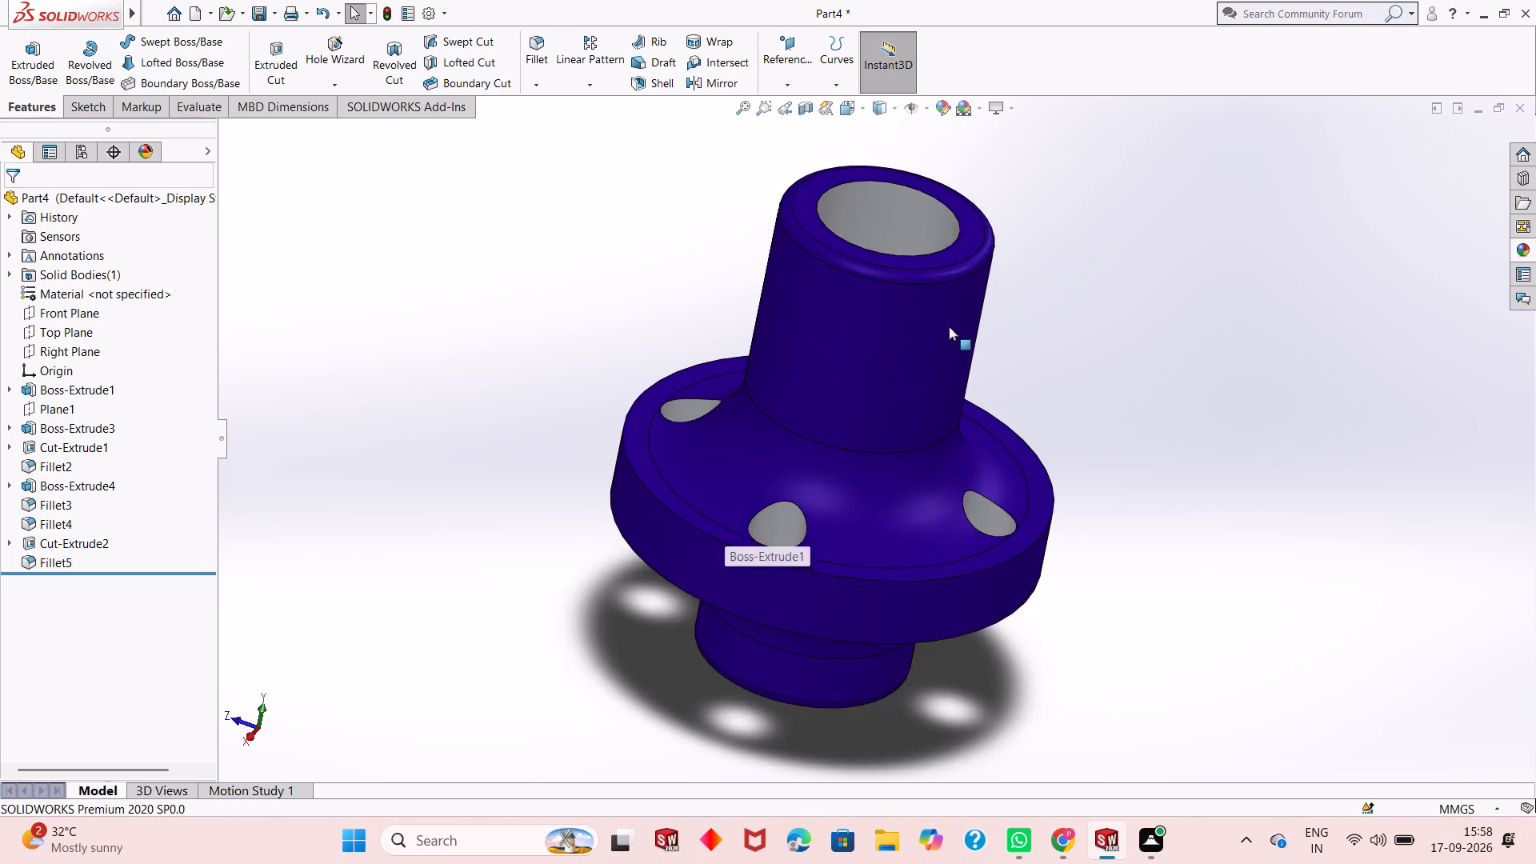
scroll(923, 355, "up", 2)
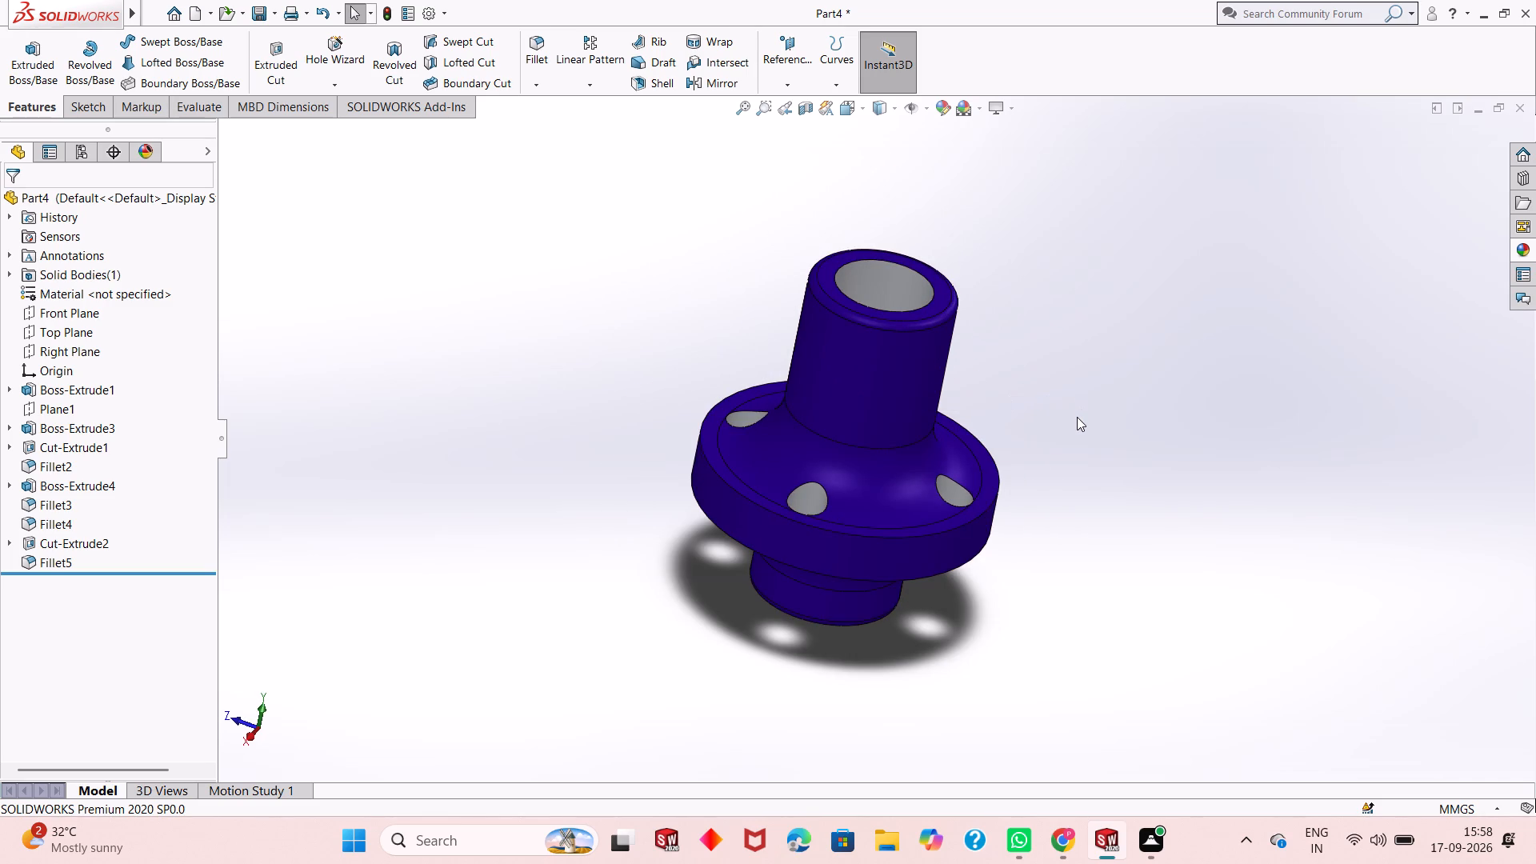
middle_click_drag(1057, 423, 987, 431)
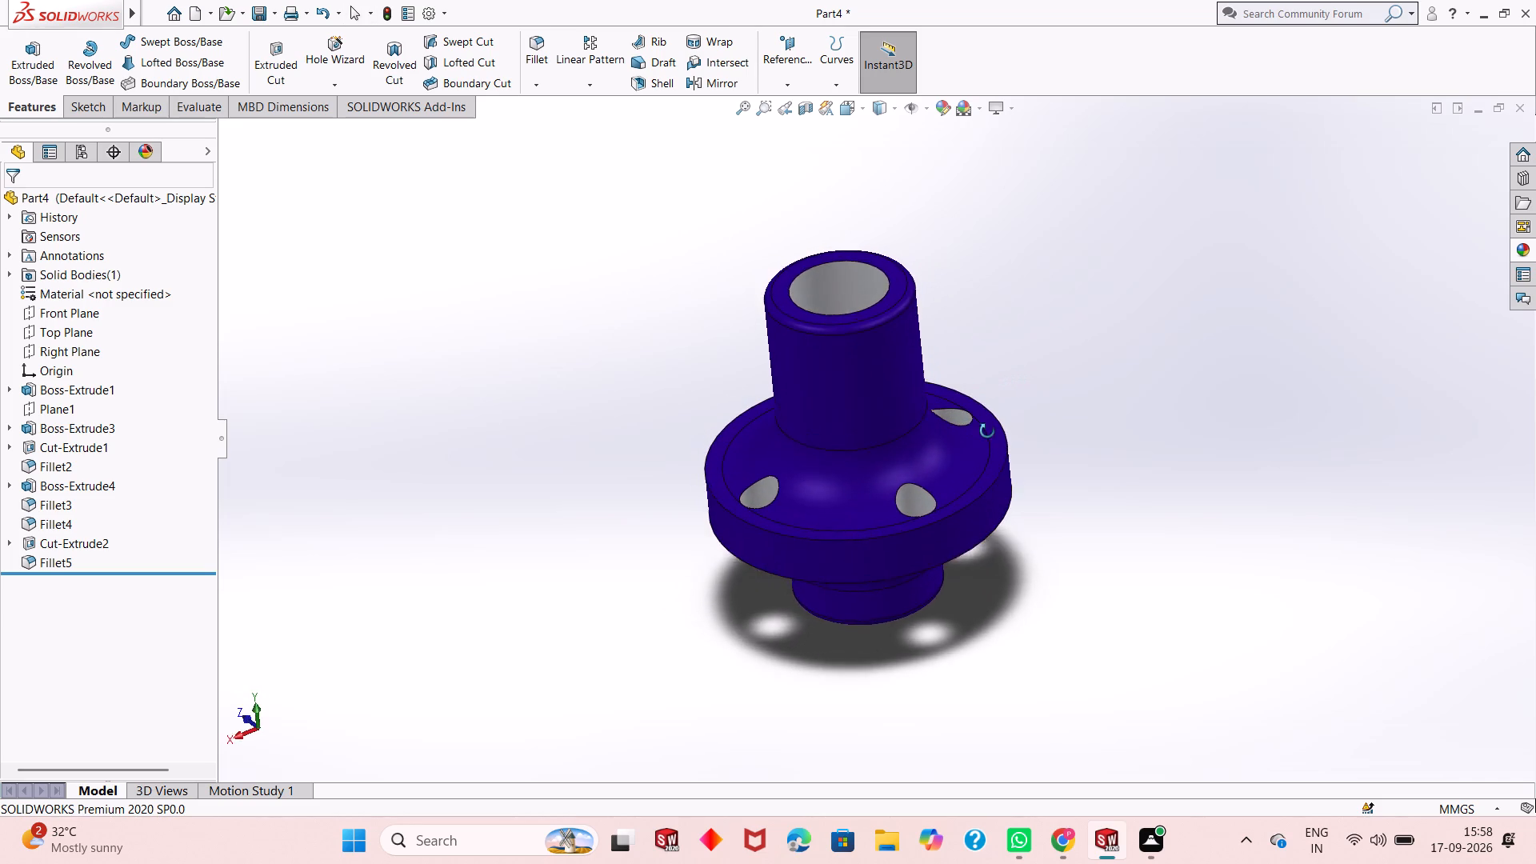
middle_click_drag(987, 431, 990, 448)
middle_click(1061, 491)
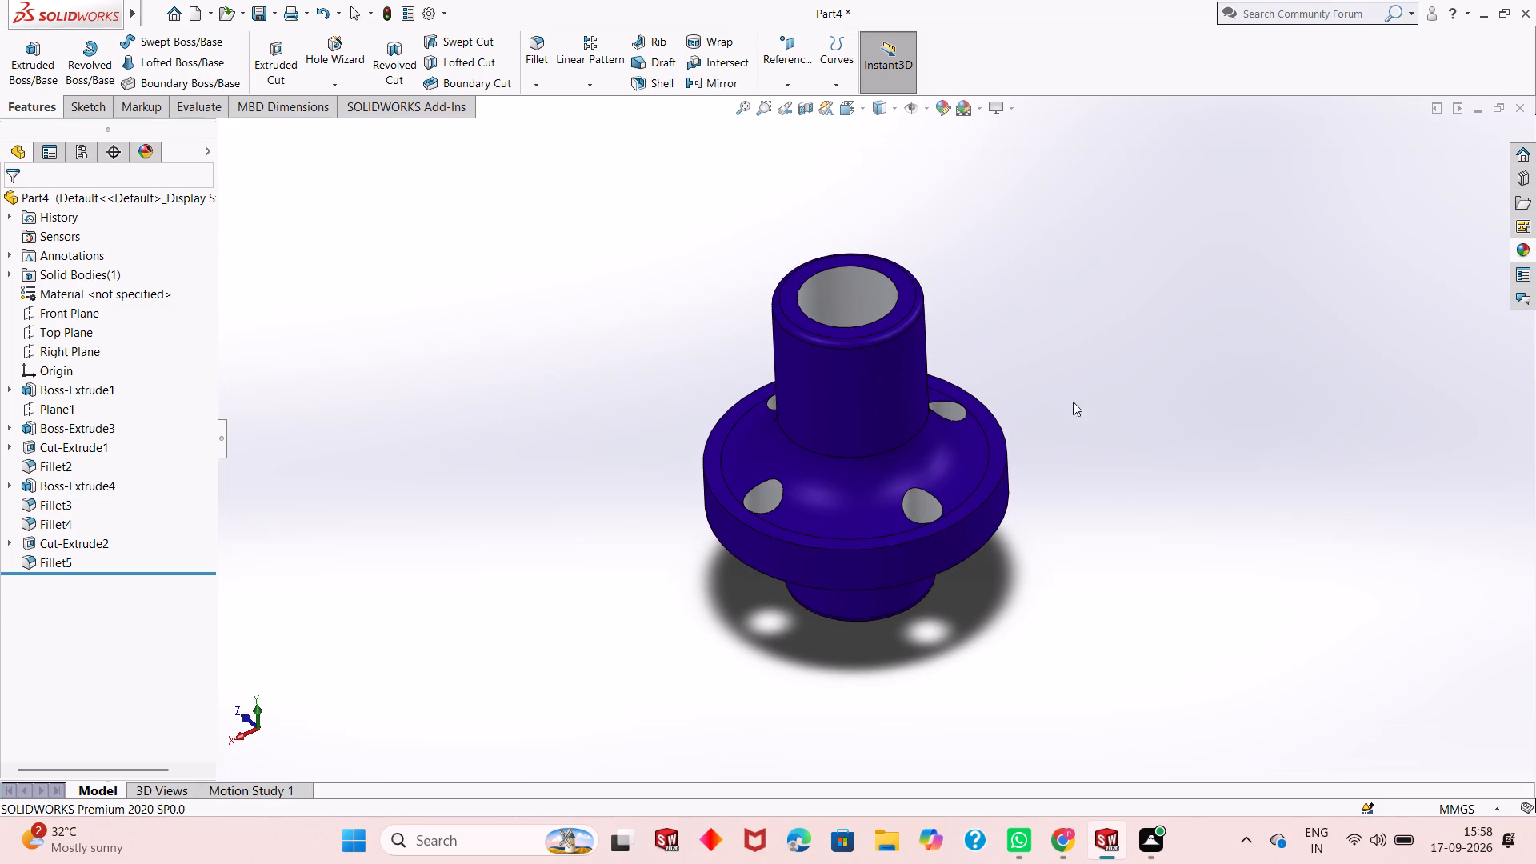
Save the part in the Downloads folder as a SOLIDWORKS part named "Flanged pipe connector".
key("ctrl+s")
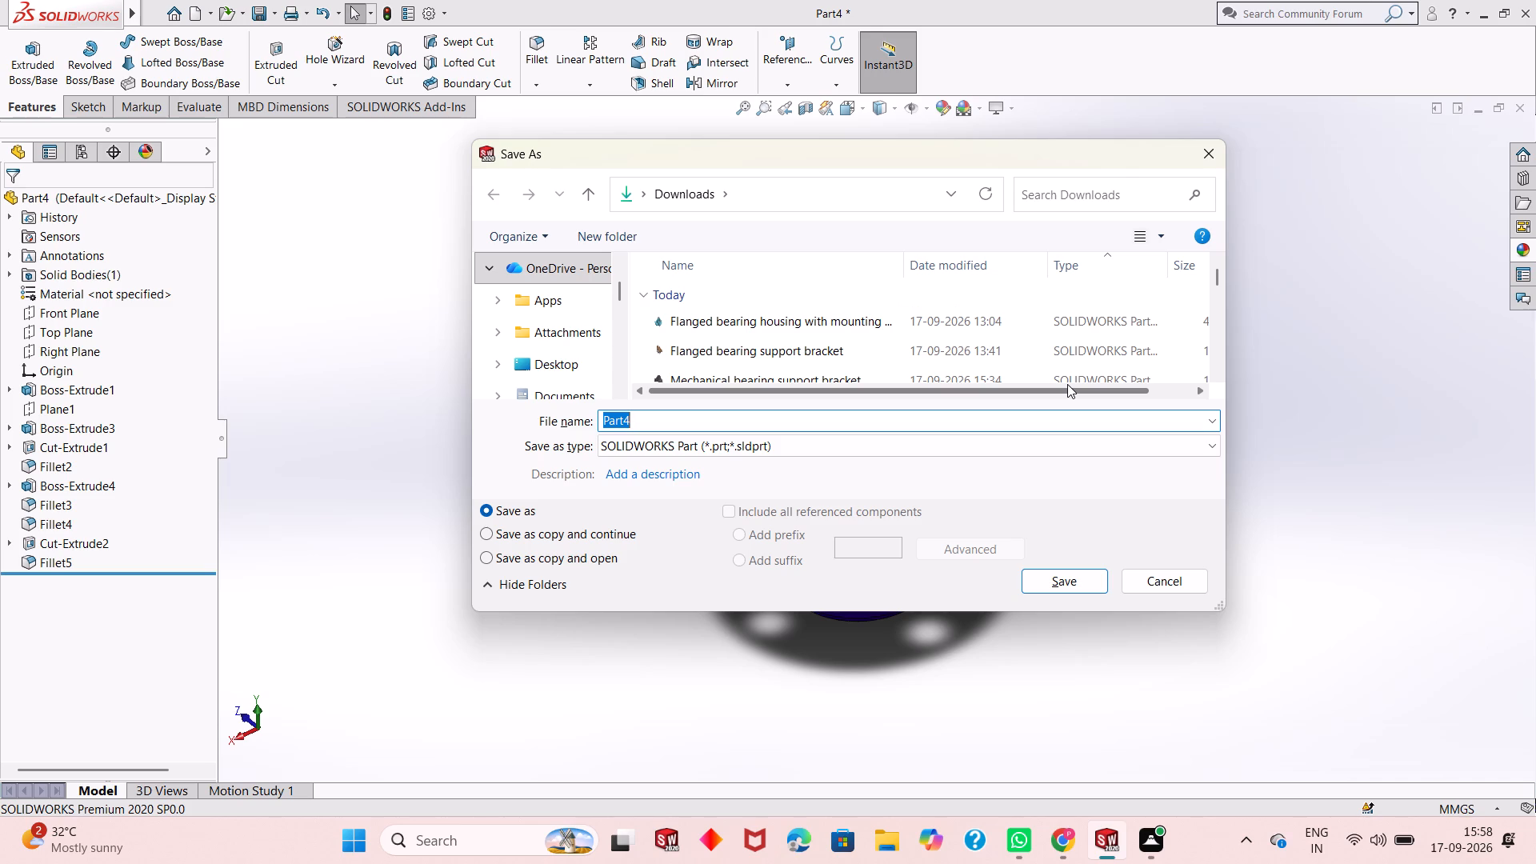
type("Flanged")
key("space")
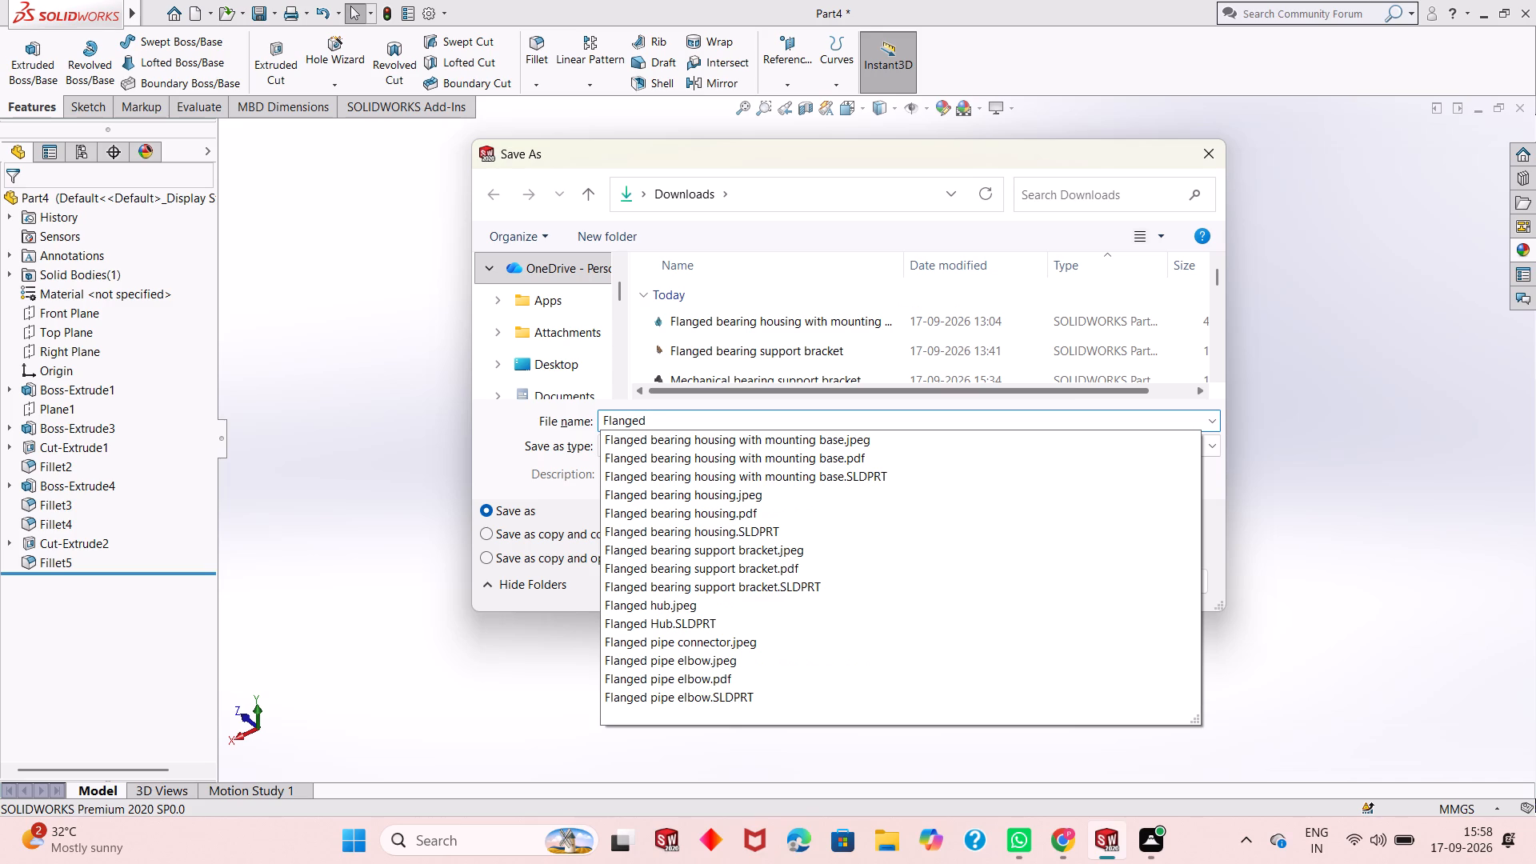
type("pipe")
key("space")
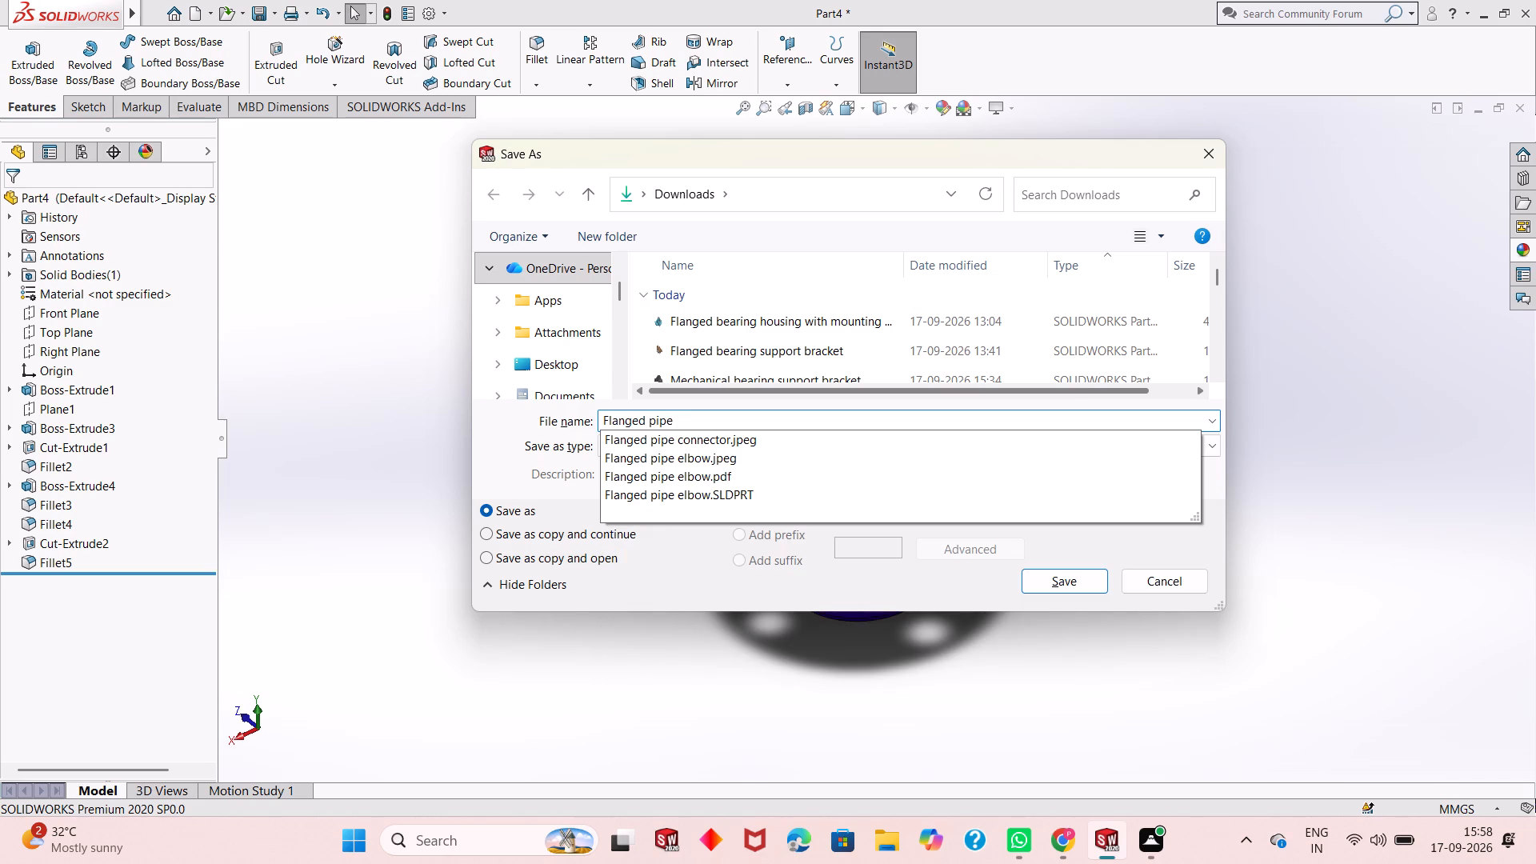
type("connector")
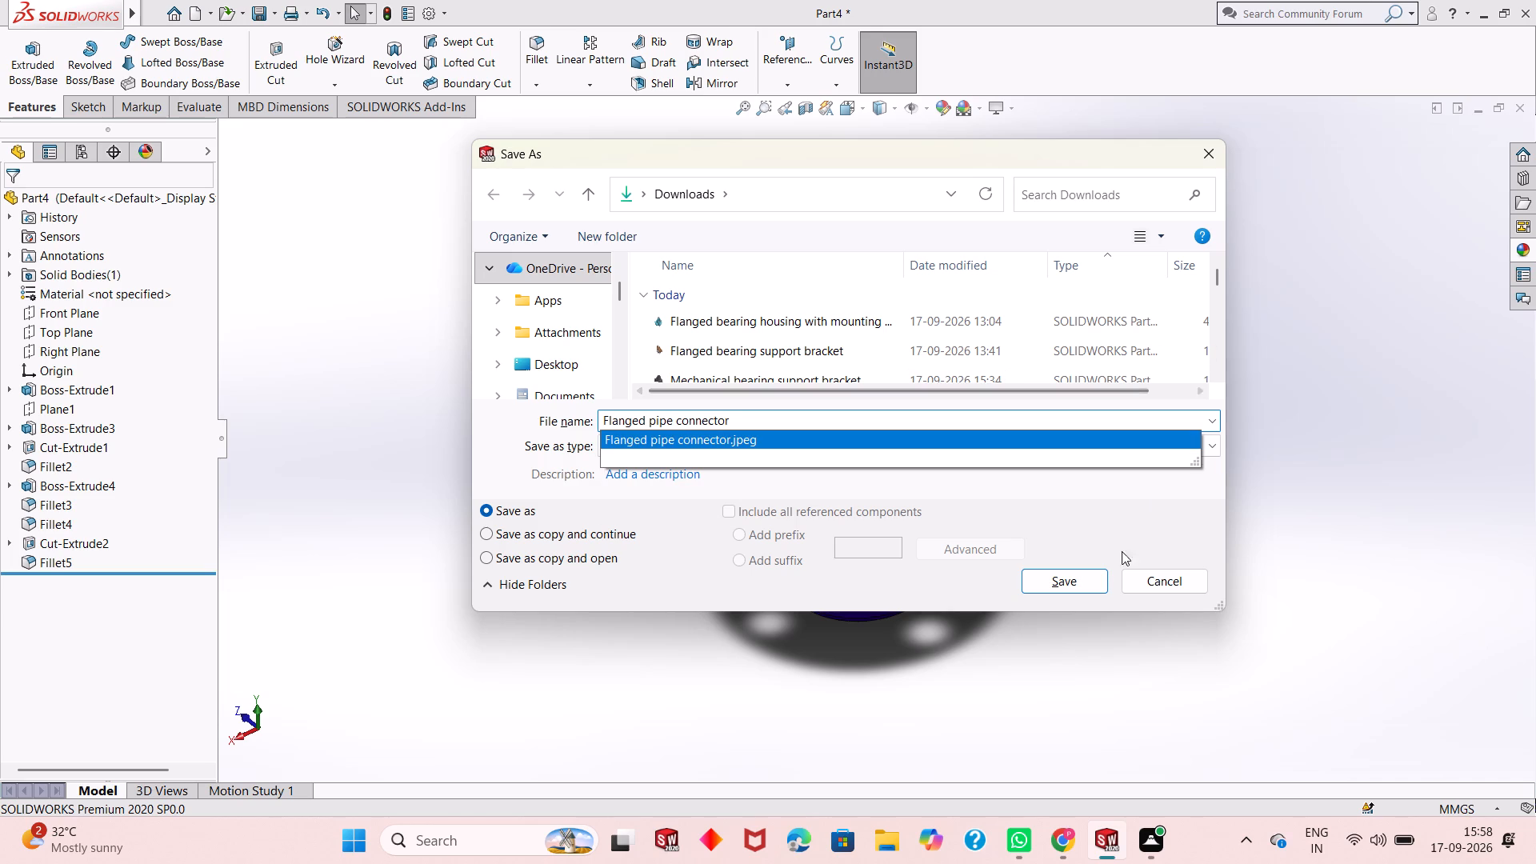
left_click(1083, 586)
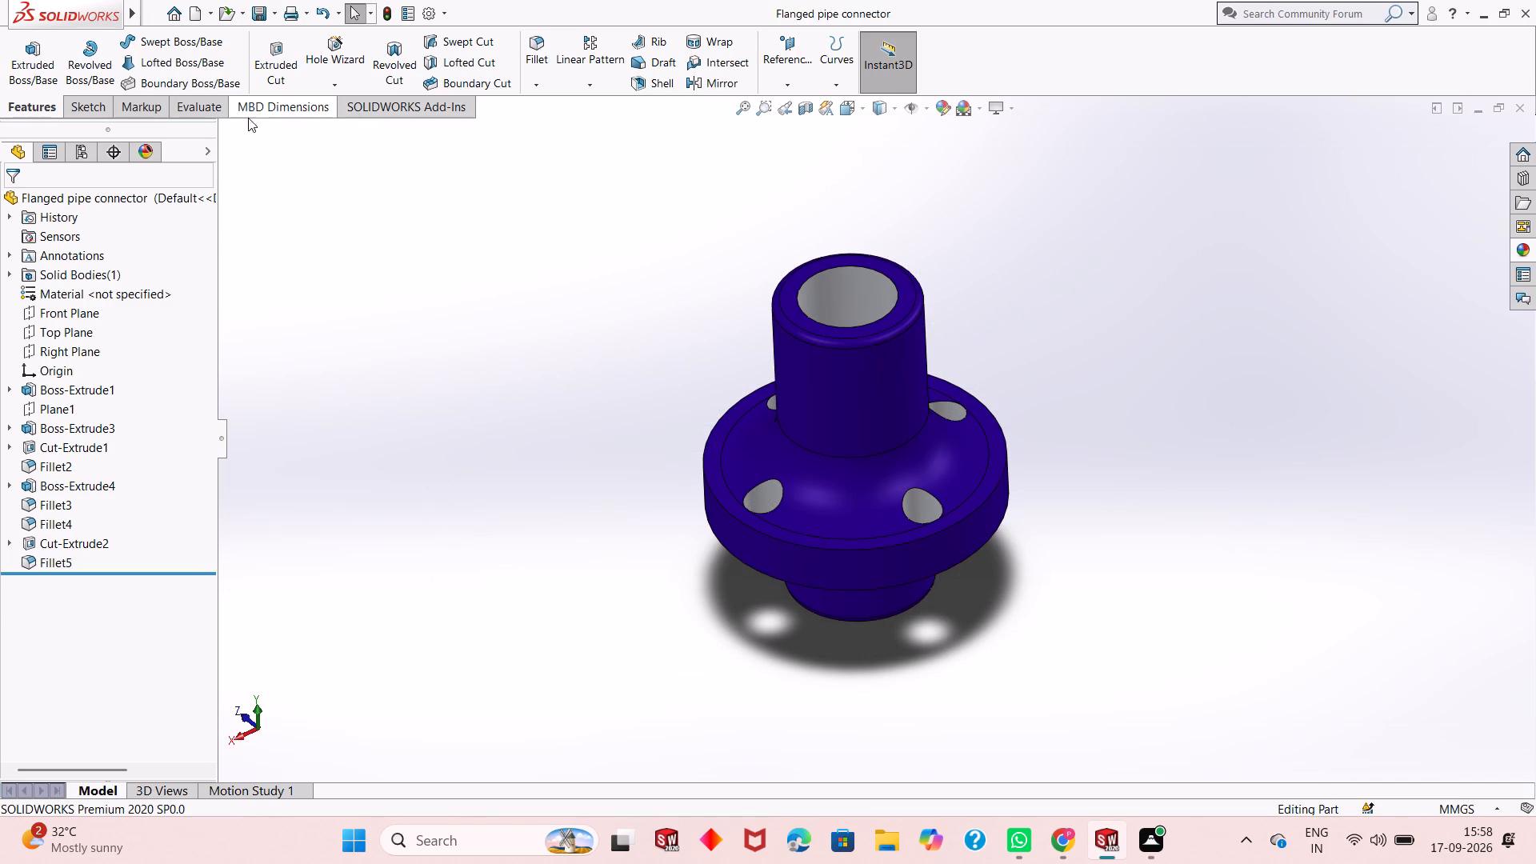
Save a copy of the part in Adobe Portable Document Format (*.pdf) in Downloads, keeping the name "Flanged pipe connector".
left_click(270, 8)
left_click(302, 58)
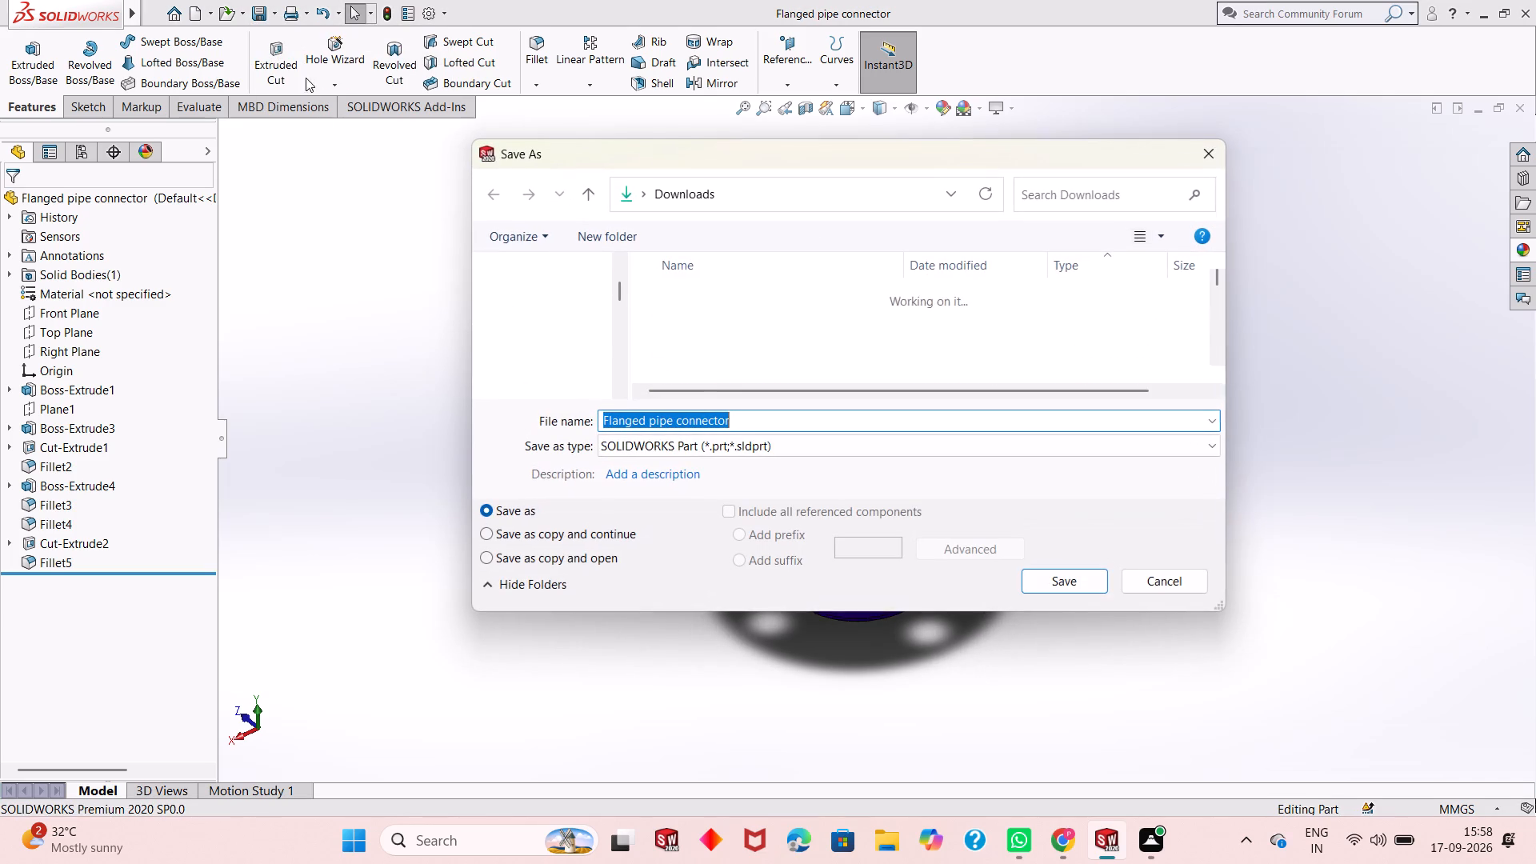
left_click(778, 450)
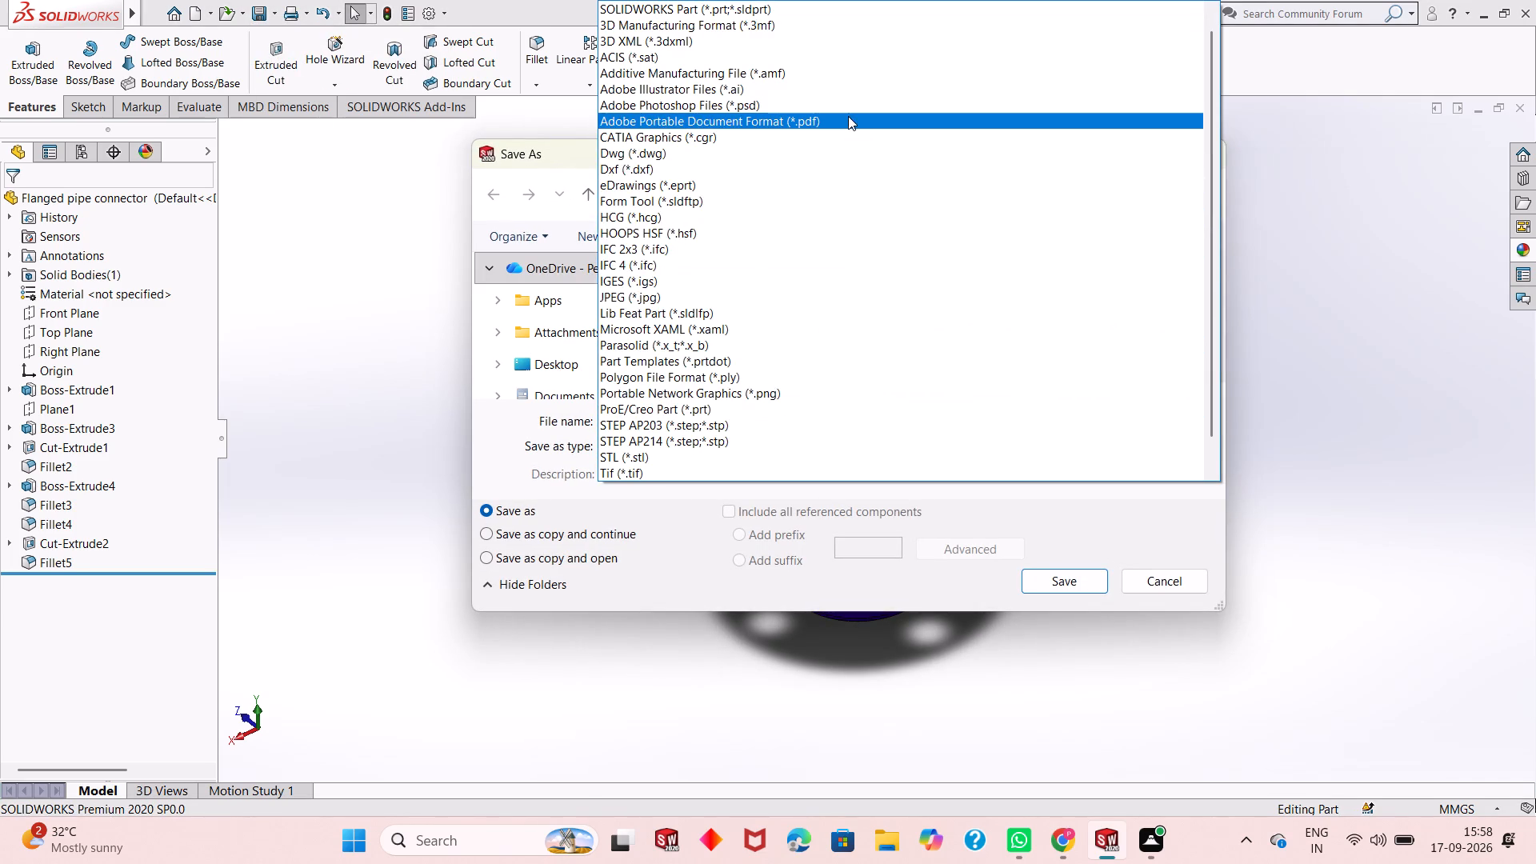
left_click(848, 116)
left_click(1073, 613)
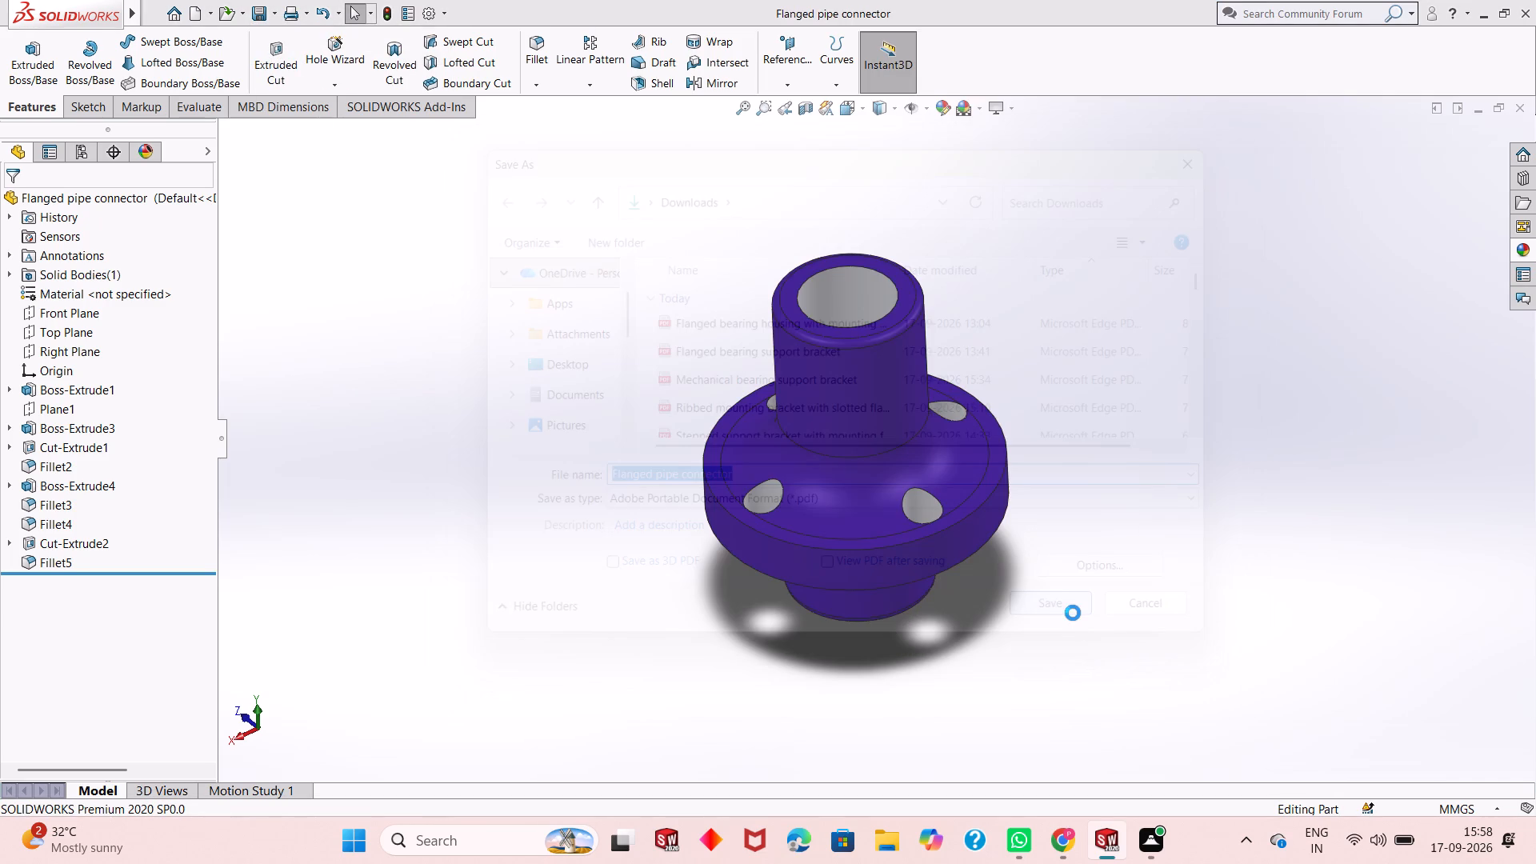